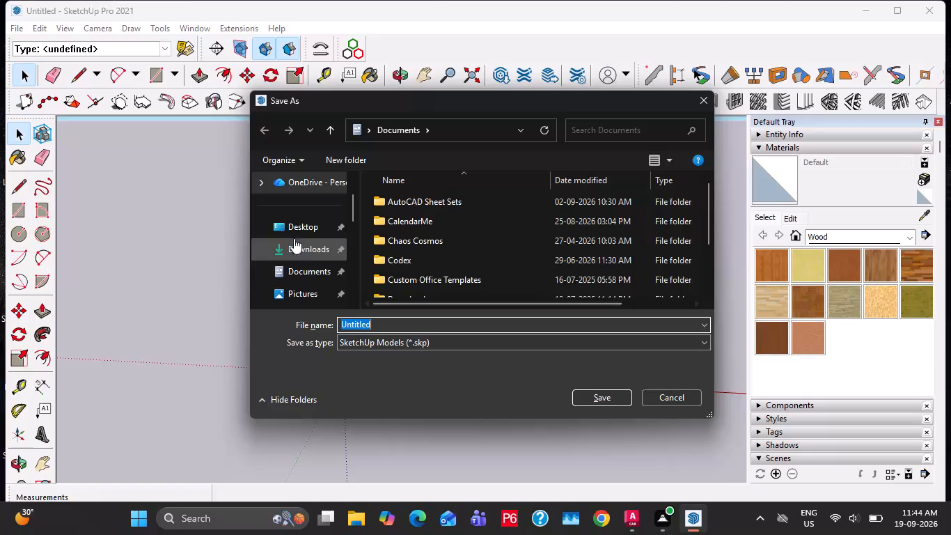
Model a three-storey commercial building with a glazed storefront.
Save the new model as "commercial building" in the FUJI folder on the Desktop.
click(318, 255)
click(308, 219)
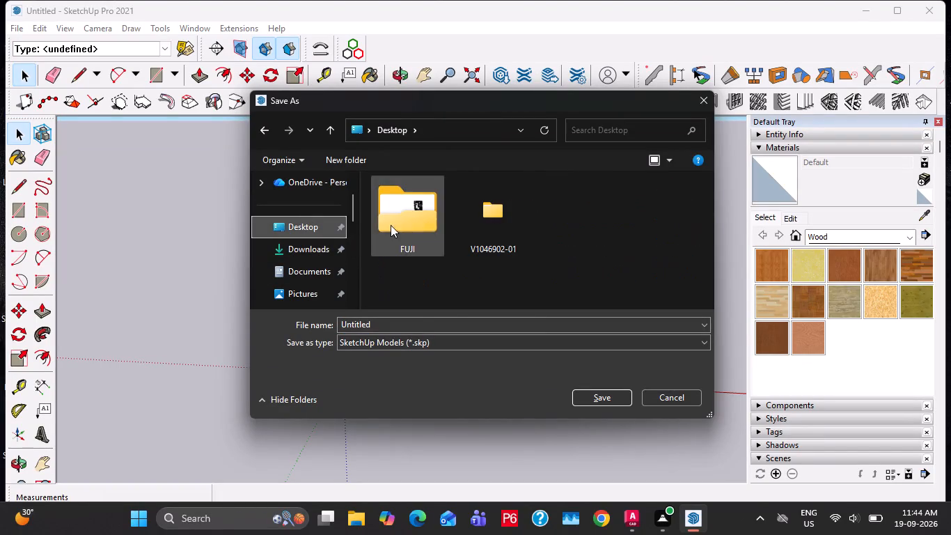
double_click(386, 222)
click(391, 352)
text(COMME)
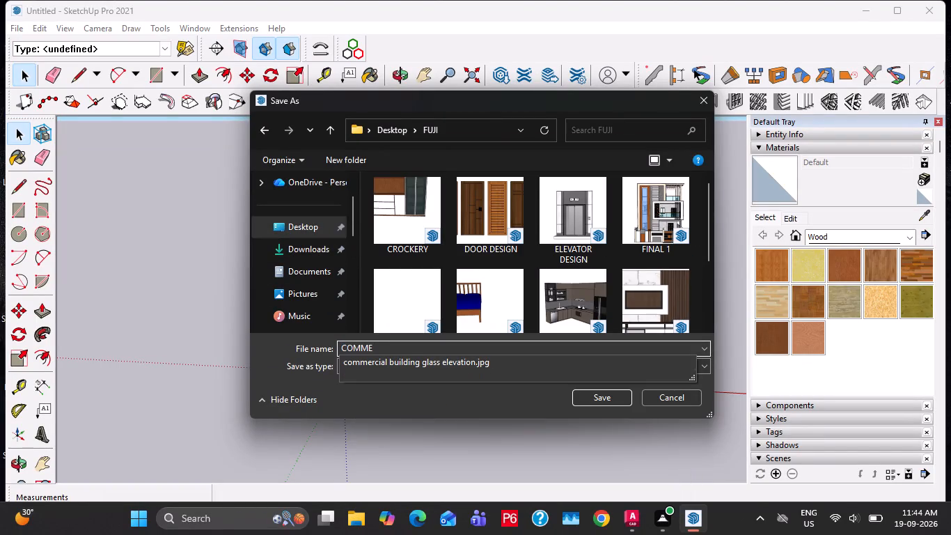
click(408, 367)
click(406, 361)
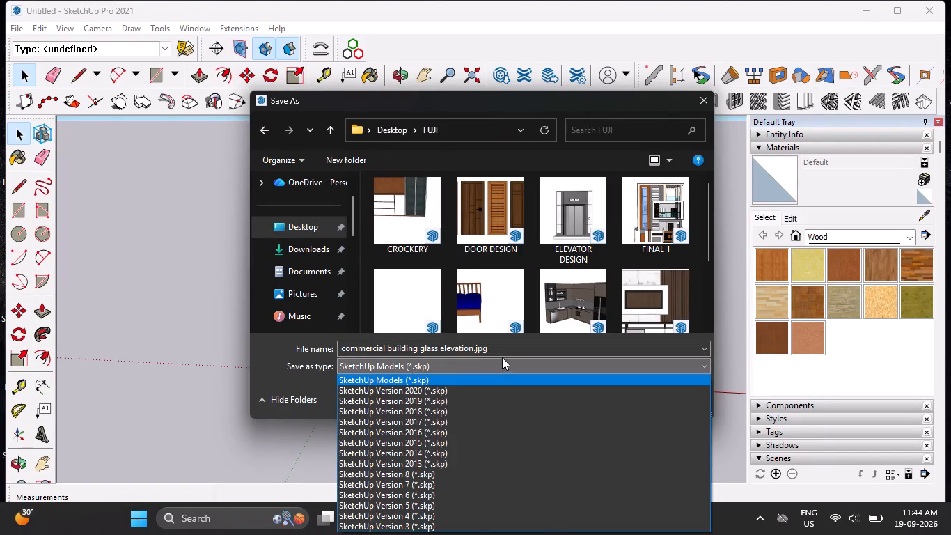
double_click(501, 350)
click(501, 350)
key(BackSpace)
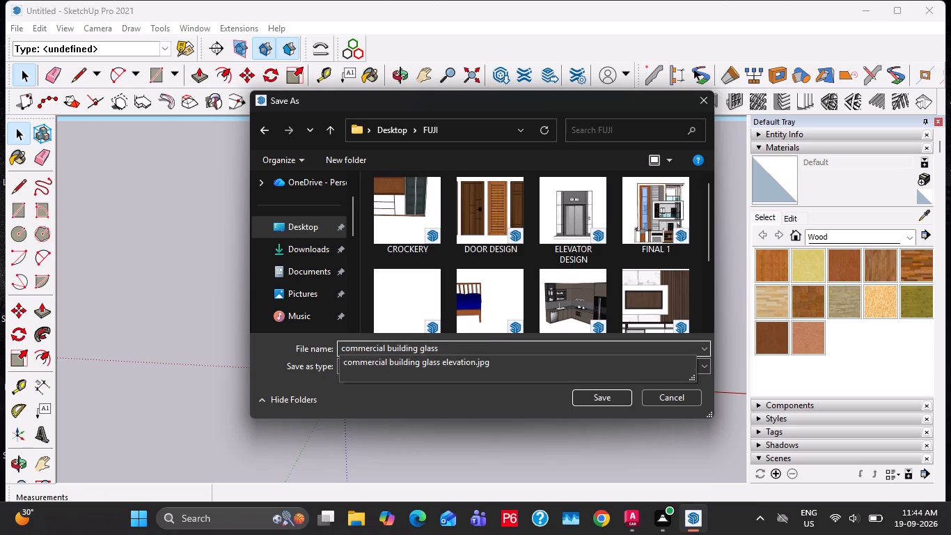
key(BackSpace)
key(BackSpace)
key(BackSpace)
key(BackSpace)
key(BackSpace)
key(BackSpace)
click(544, 354)
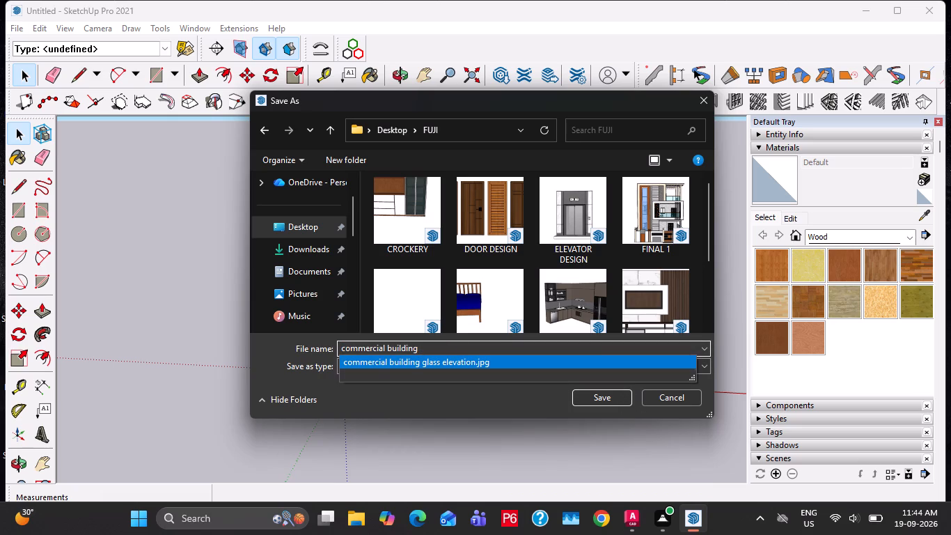
click(460, 341)
click(616, 398)
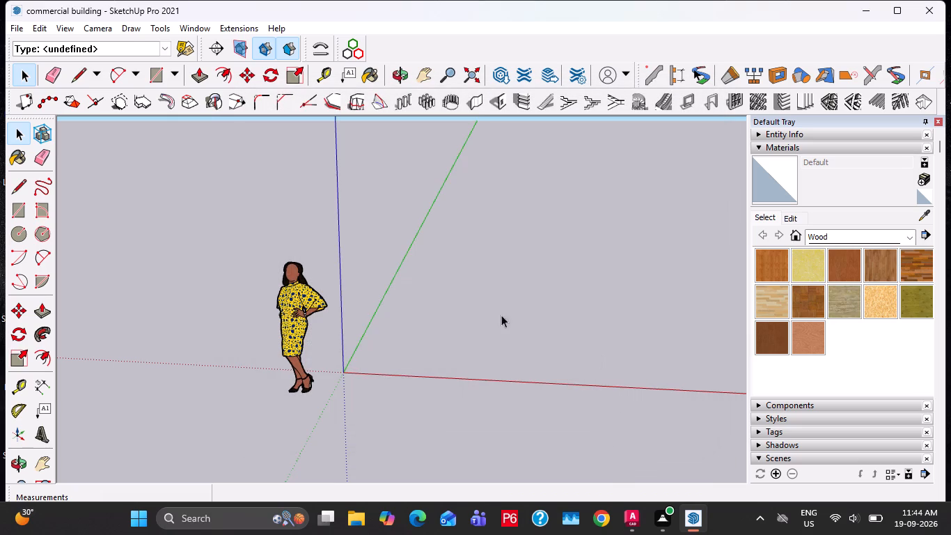
key(Escape)
key(Escape)
key(ctrl+s)
Import the "commercial building glass elevation" image and place it flat on the ground from the origin, about 9' 8" wide.
click(21, 26)
click(44, 278)
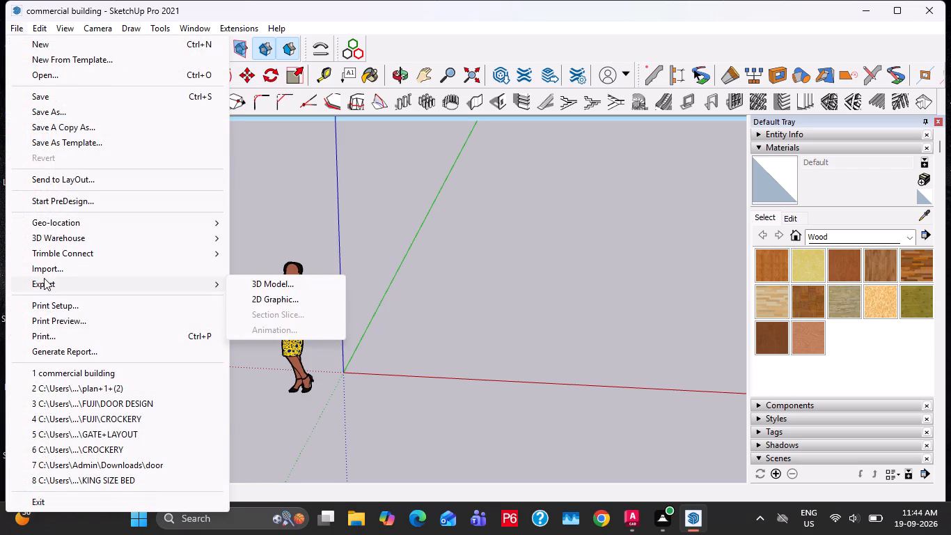
click(51, 274)
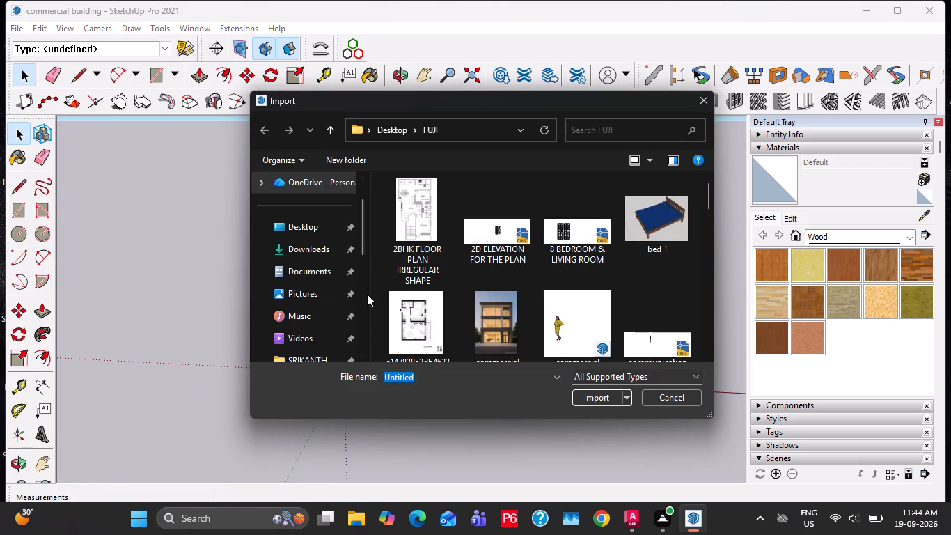
scroll(473, 286, down, 2)
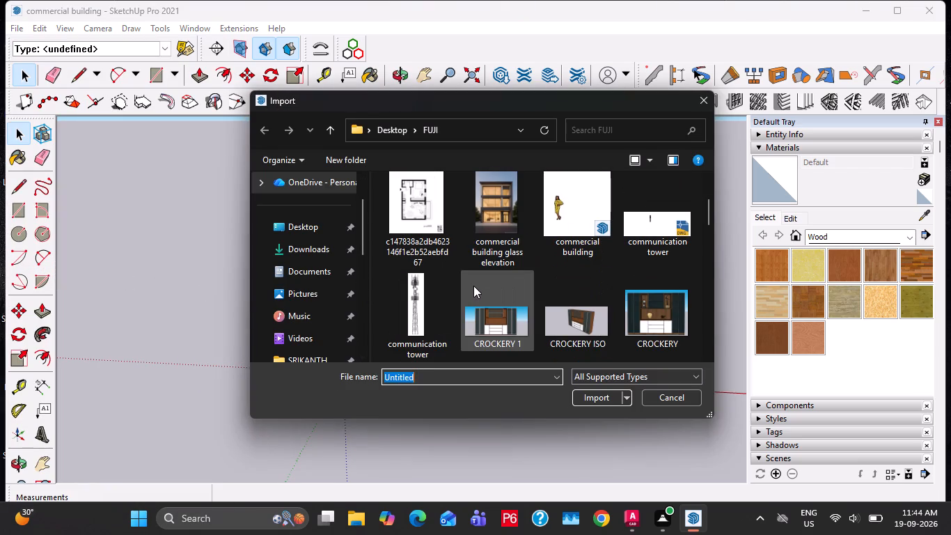
click(496, 211)
click(604, 444)
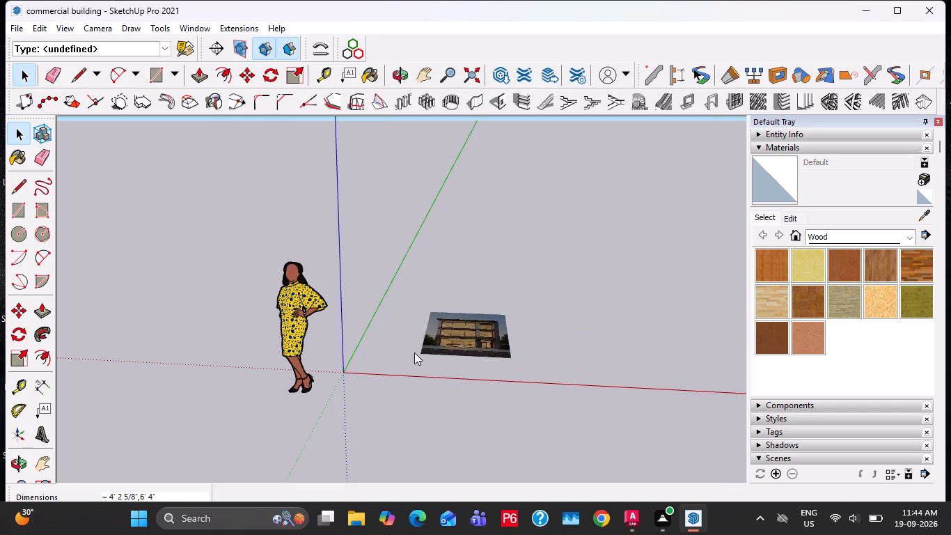
click(345, 373)
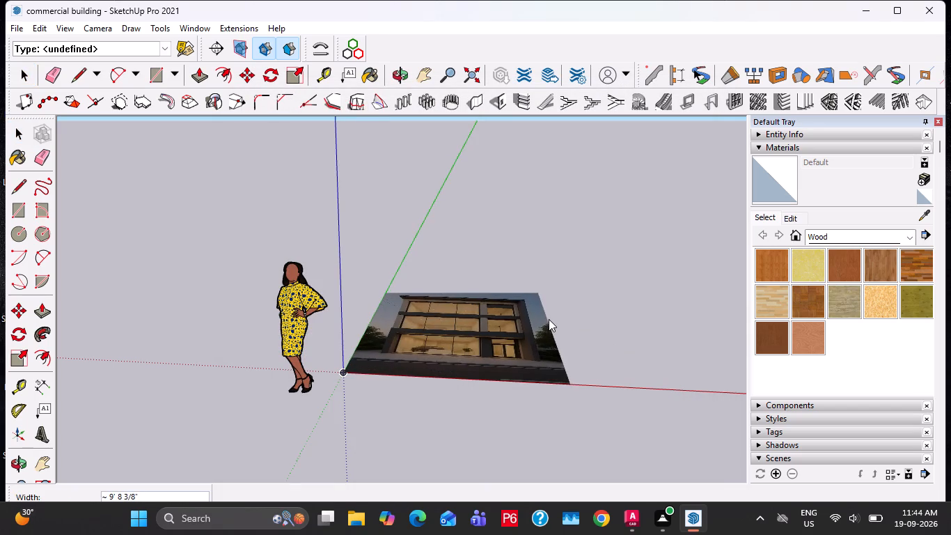
click(549, 319)
Rotate the imported image 90 degrees about the red axis at its lower corner so it stands upright.
middle_drag(395, 334, 421, 527)
key(space)
scroll(528, 341, down, 2)
middle_drag(544, 356, 369, 357)
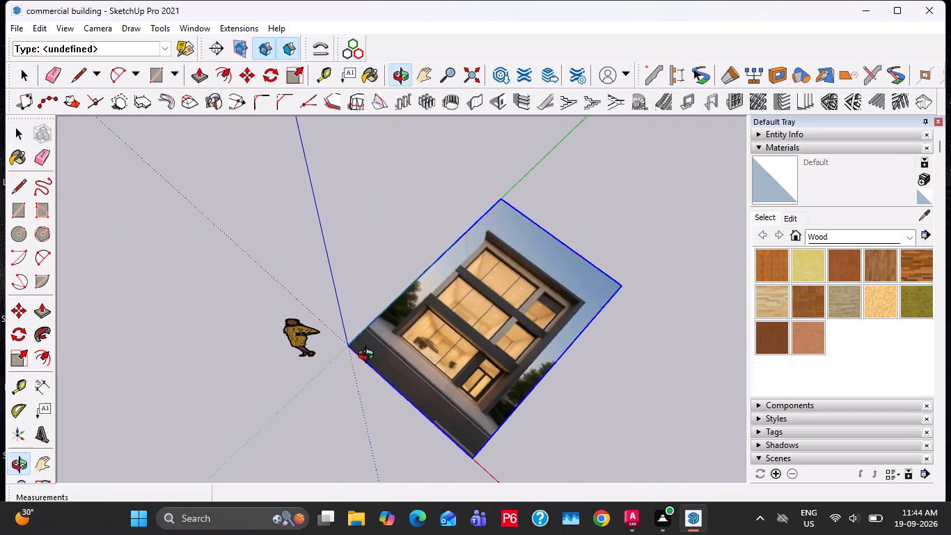
middle_drag(369, 357, 364, 357)
key(q)
key(Left)
key(Right)
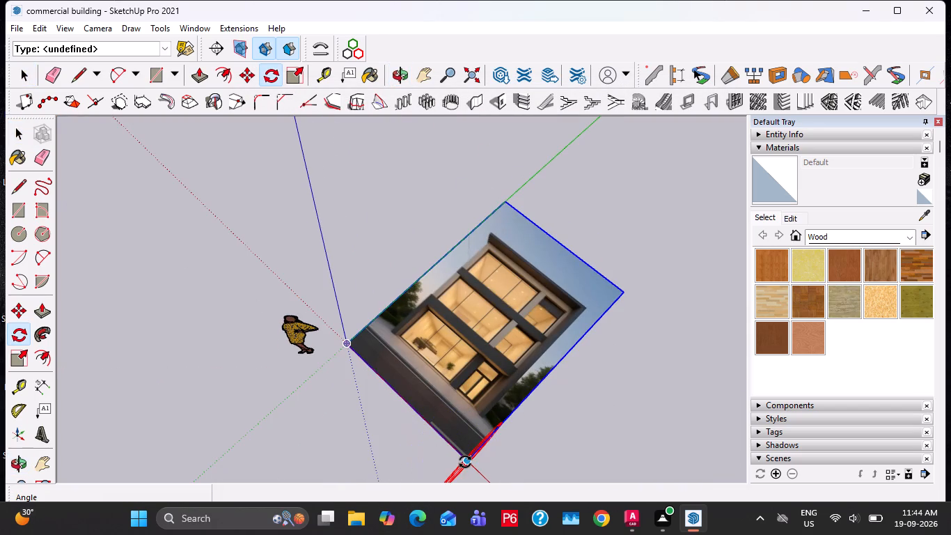
click(465, 462)
click(629, 288)
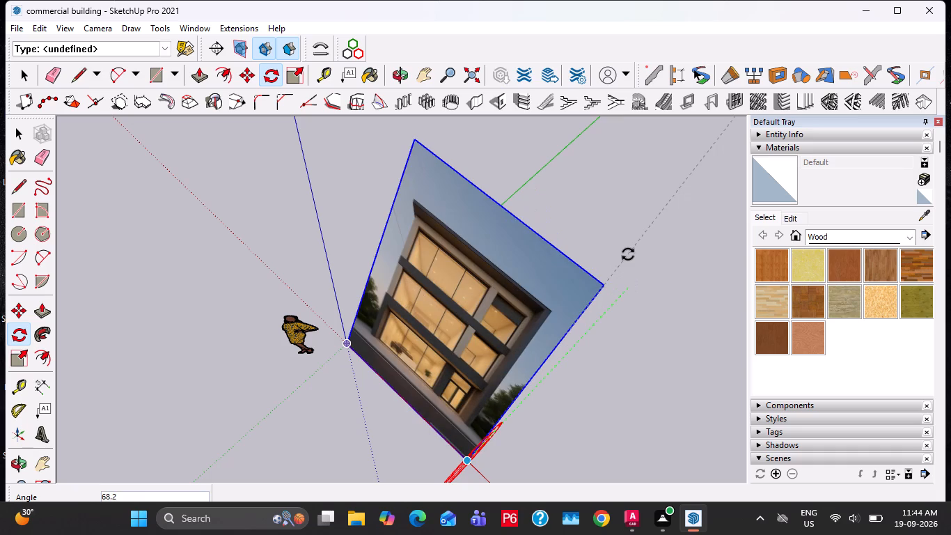
text(90)
key(Return)
key(space)
Place a tape-measure guide parallel to the green axis, crossing the red axis just beyond the image.
scroll(533, 277, down, 4)
middle_drag(524, 290, 631, 189)
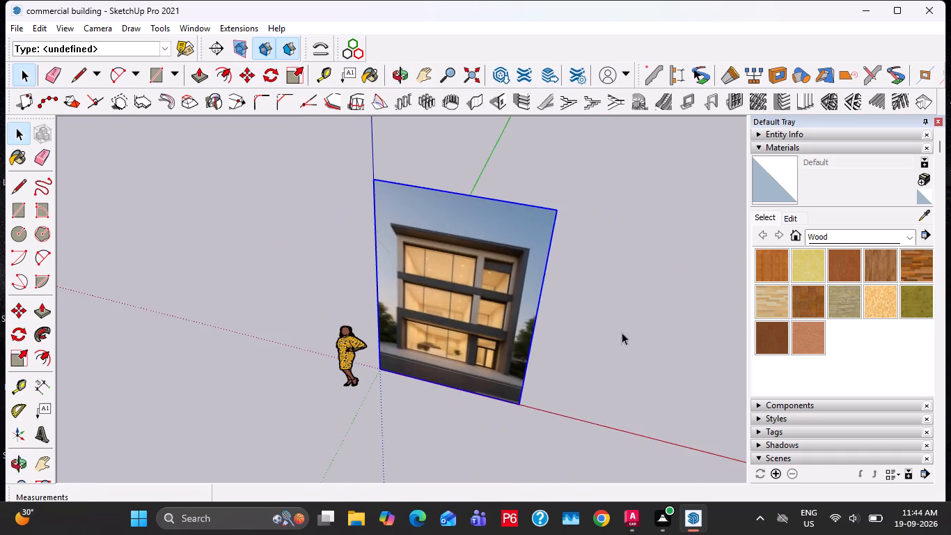
middle_drag(610, 332, 527, 281)
key(t)
click(562, 261)
middle_drag(636, 434, 675, 424)
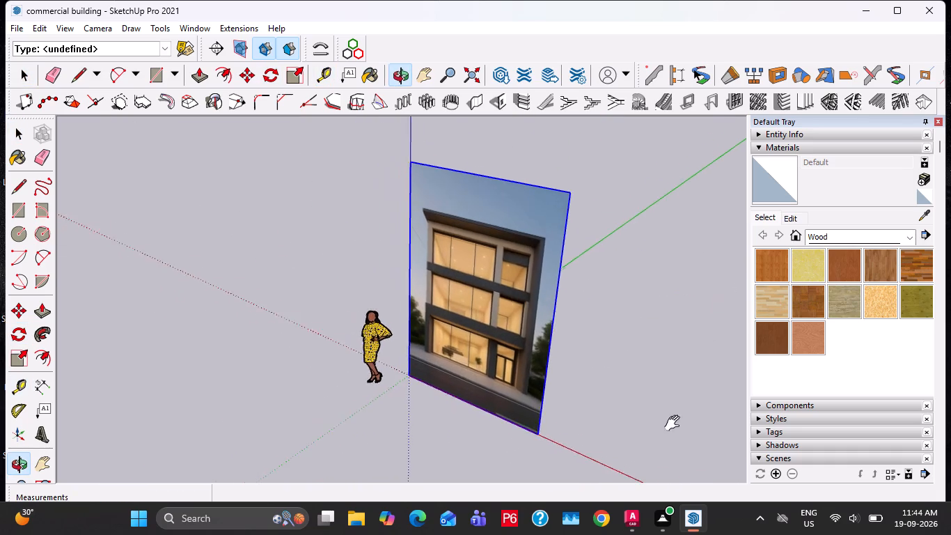
middle_drag(675, 424, 563, 355)
click(439, 361)
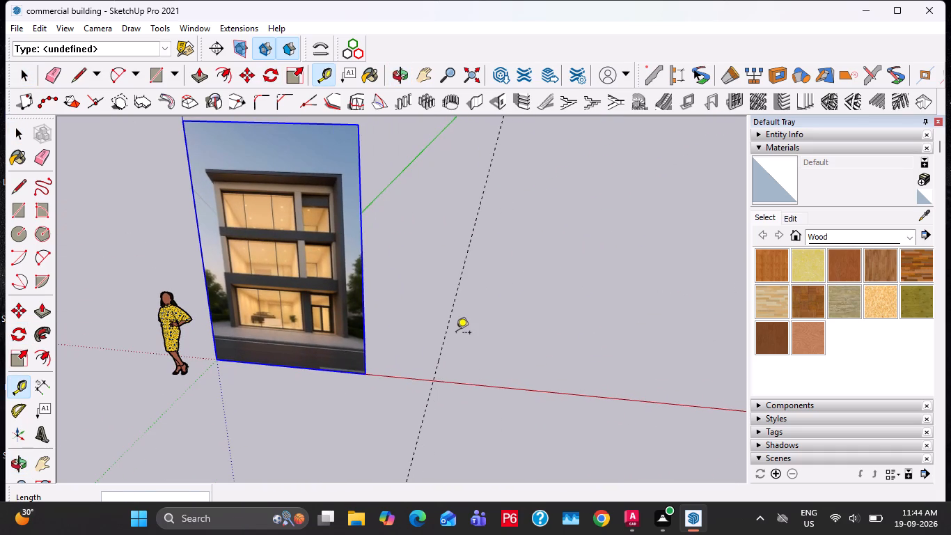
Add a second parallel guide 30' from the first one, along the red axis away from the image.
click(448, 332)
key(2)
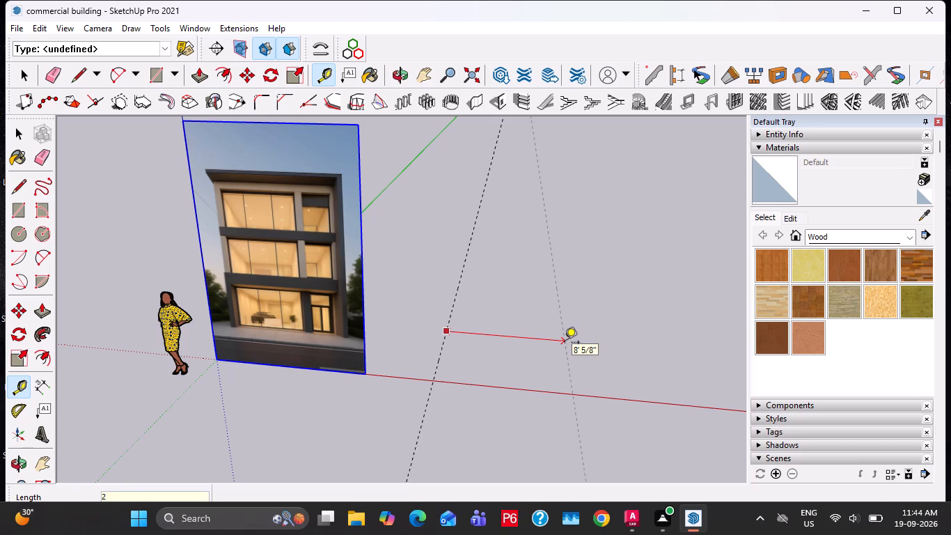
key(BackSpace)
text(30)
key(apostrophe)
key(Return)
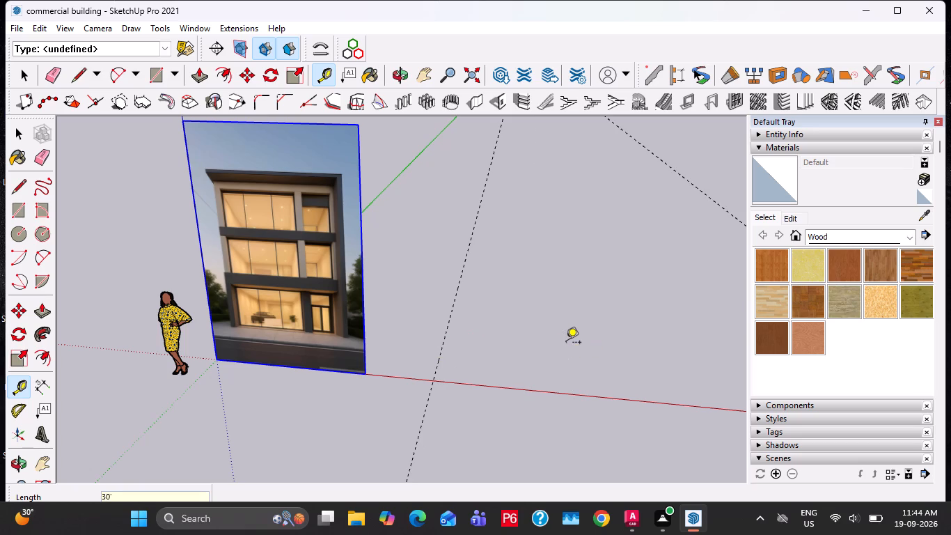
Add a guide parallel to the red axis, 35' behind it along the green direction.
scroll(375, 302, down, 6)
middle_drag(480, 359, 331, 368)
scroll(328, 318, down, 6)
middle_drag(506, 377, 639, 368)
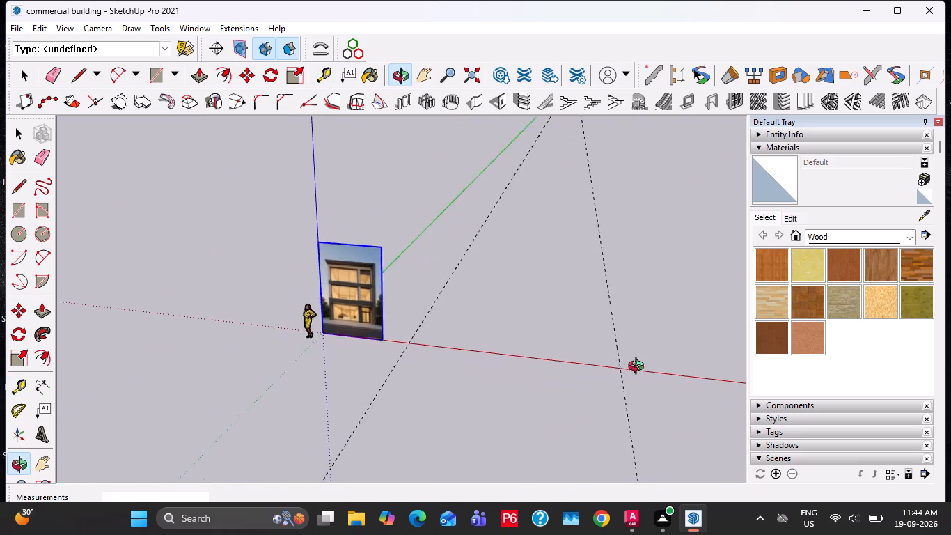
middle_drag(639, 368, 645, 375)
scroll(519, 359, up, 2)
click(519, 359)
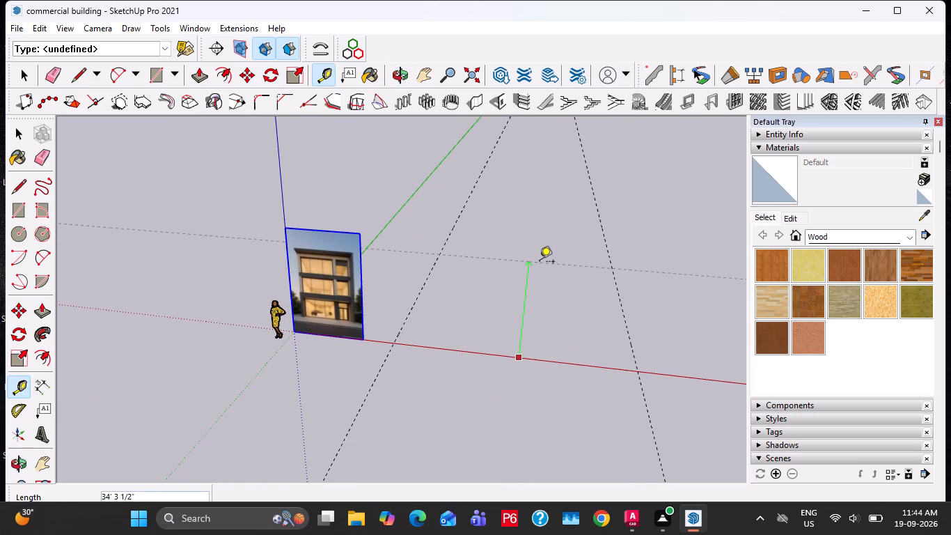
text(35')
key(Return)
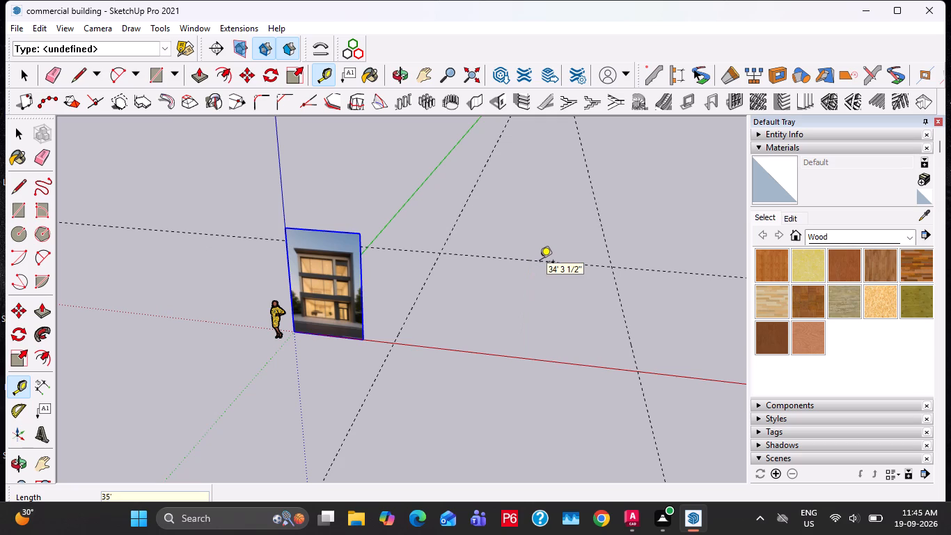
key(space)
Draw the 30' by 35' building footprint rectangle between the guide intersections and the red axis.
key(r)
click(441, 252)
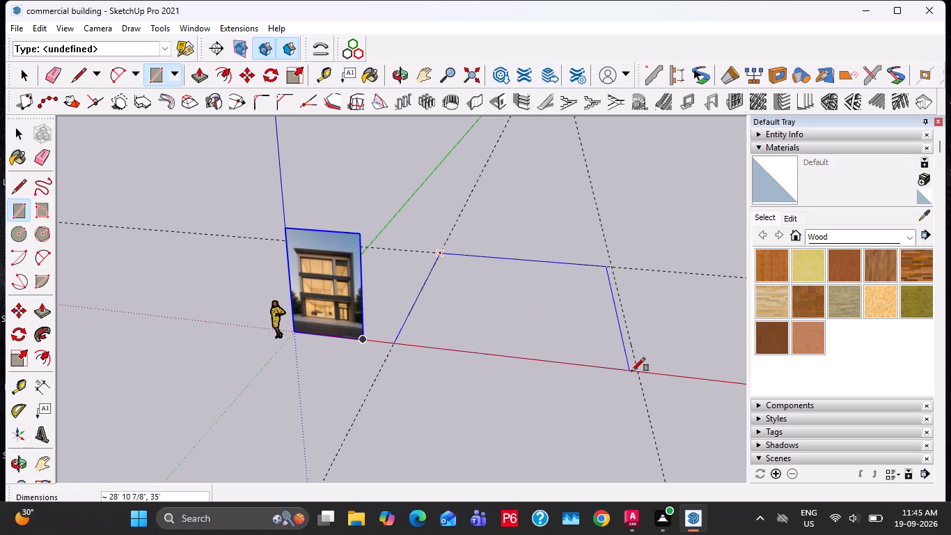
click(639, 370)
key(space)
Offset the footprint edges 9" inward and delete the inner face, leaving only the wall outline.
key(f)
click(527, 340)
click(523, 327)
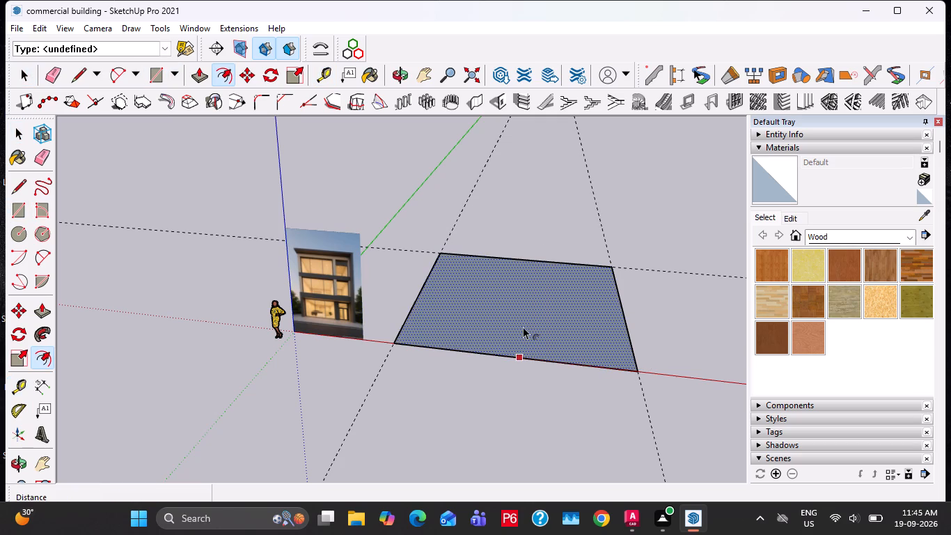
text(9")
key(Return)
key(space)
click(521, 321)
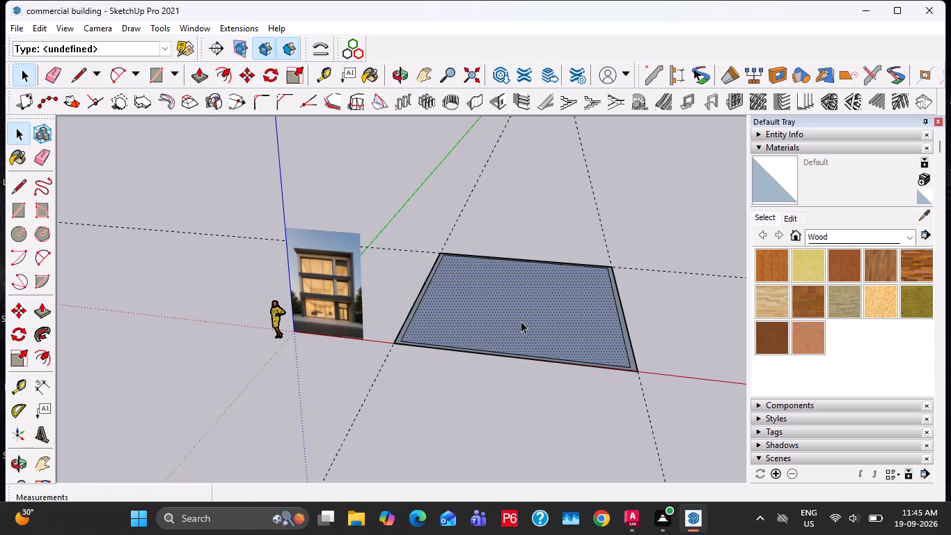
key(Delete)
Push/Pull the wall outline up to a height of 12'.
key(p)
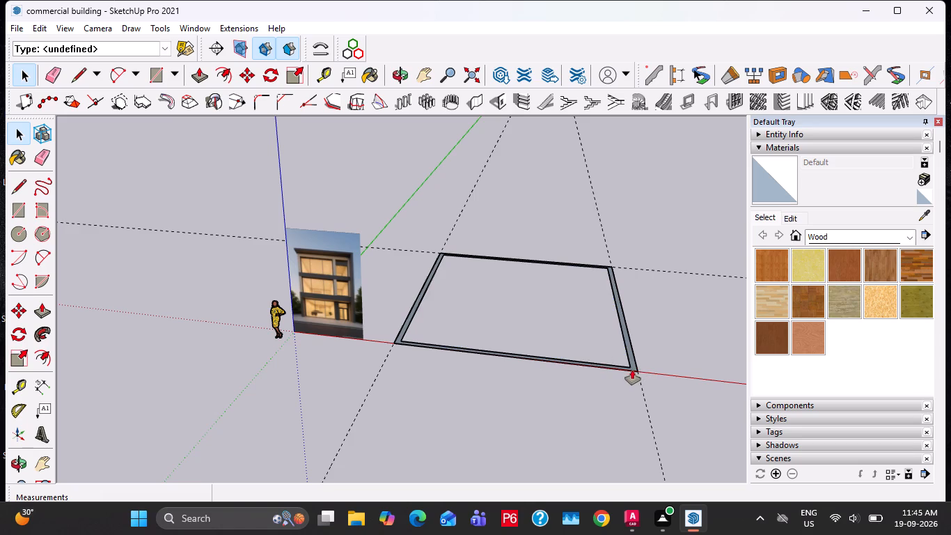
click(632, 369)
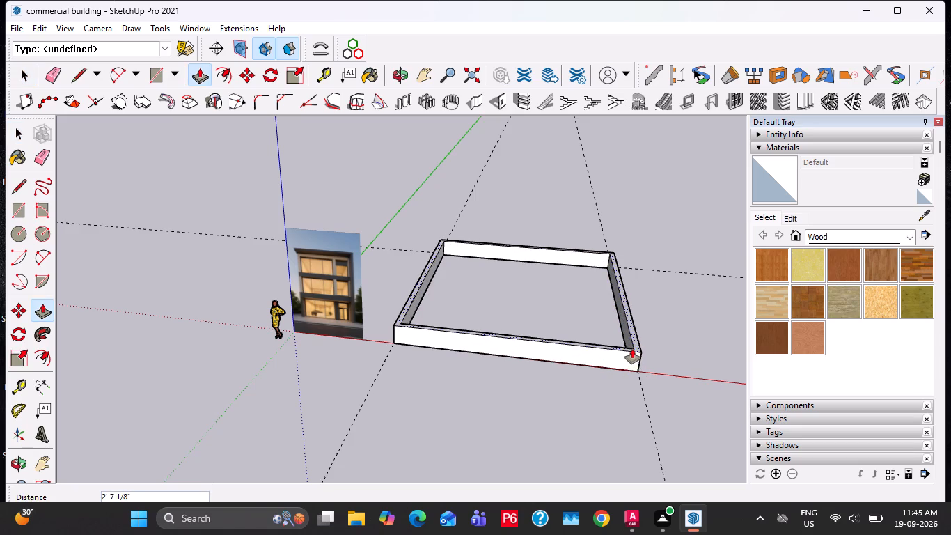
text(12')
key(Return)
key(space)
Make a group of all the connected wall geometry.
middle_drag(481, 329, 590, 228)
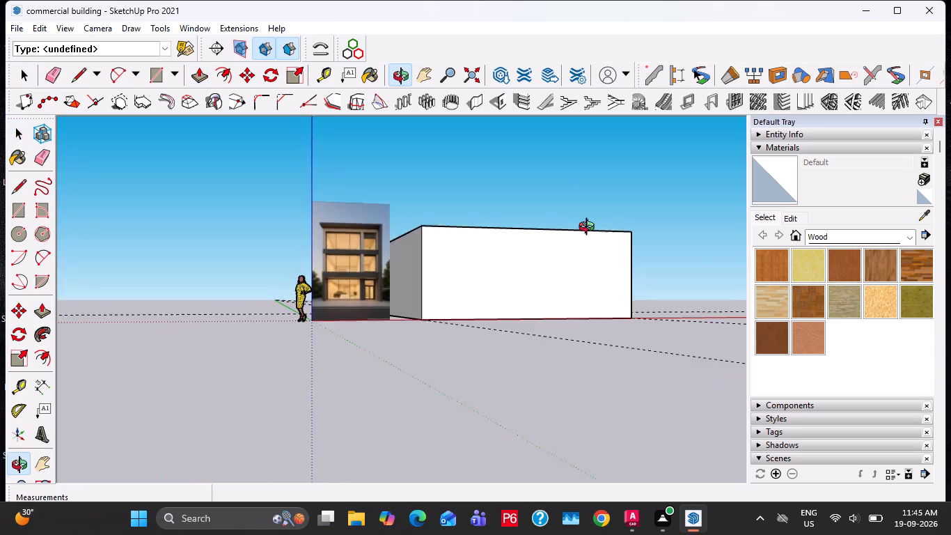
middle_drag(590, 228, 530, 261)
triple_click(518, 272)
right_click(518, 272)
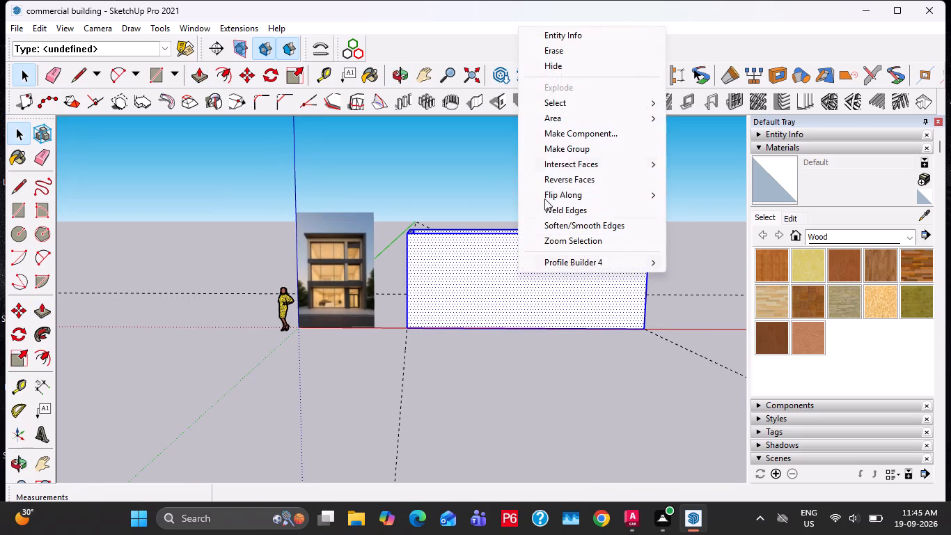
click(567, 142)
click(482, 263)
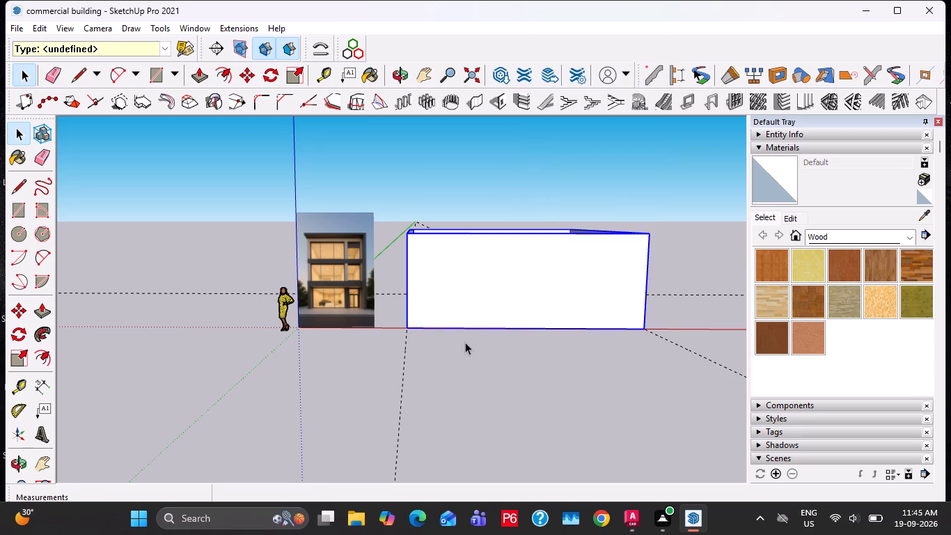
Open the wall group for editing, facing its front wall.
scroll(462, 341, up, 2)
middle_drag(475, 259, 401, 382)
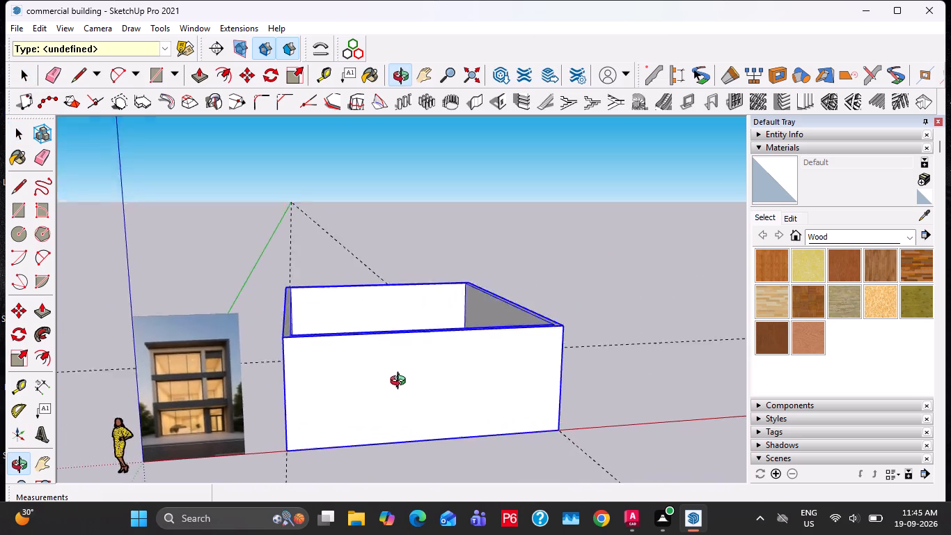
middle_drag(401, 382, 390, 349)
click(385, 378)
scroll(356, 396, up, 3)
double_click(338, 403)
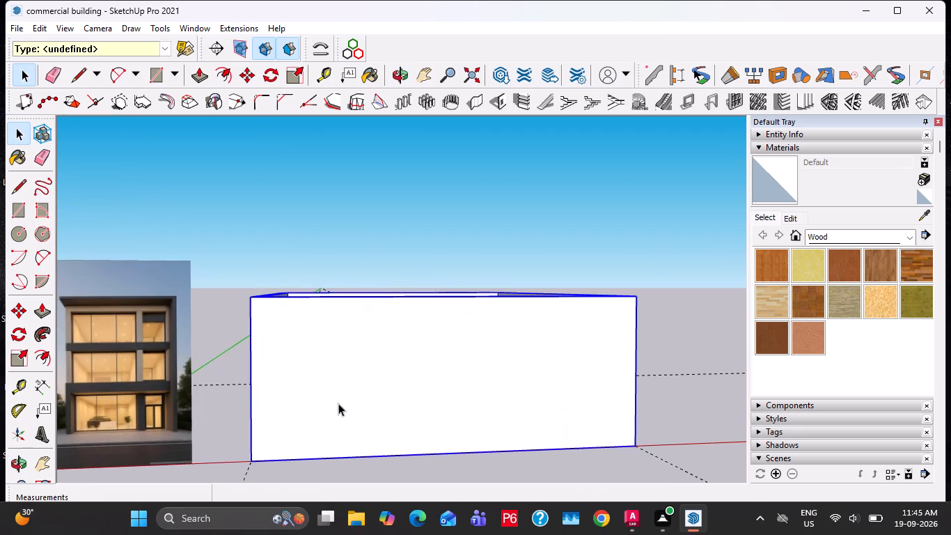
shift+middle_drag(319, 401, 382, 371)
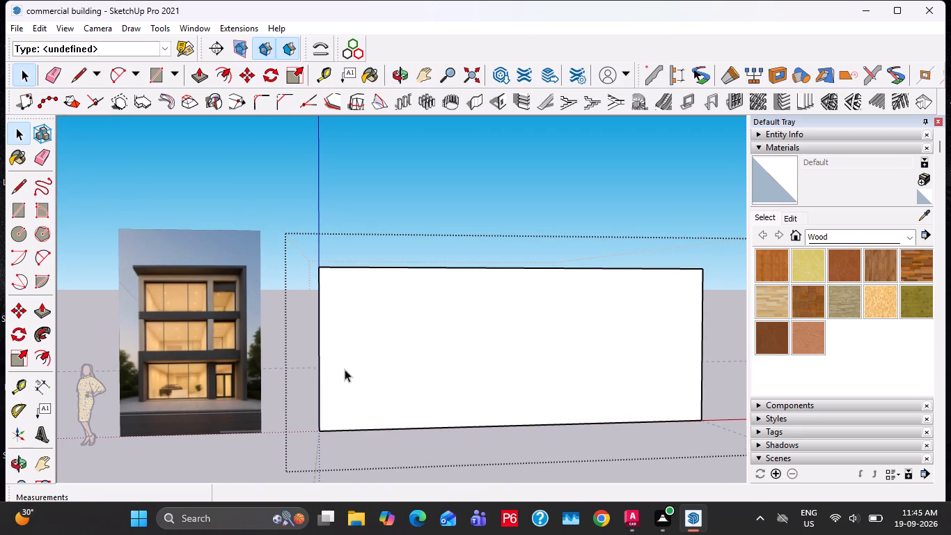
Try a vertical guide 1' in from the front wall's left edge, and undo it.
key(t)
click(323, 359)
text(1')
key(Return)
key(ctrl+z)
Place a vertical guide 1'6" in from the front wall's left edge and draw a full-height line along it.
scroll(315, 367, up, 1)
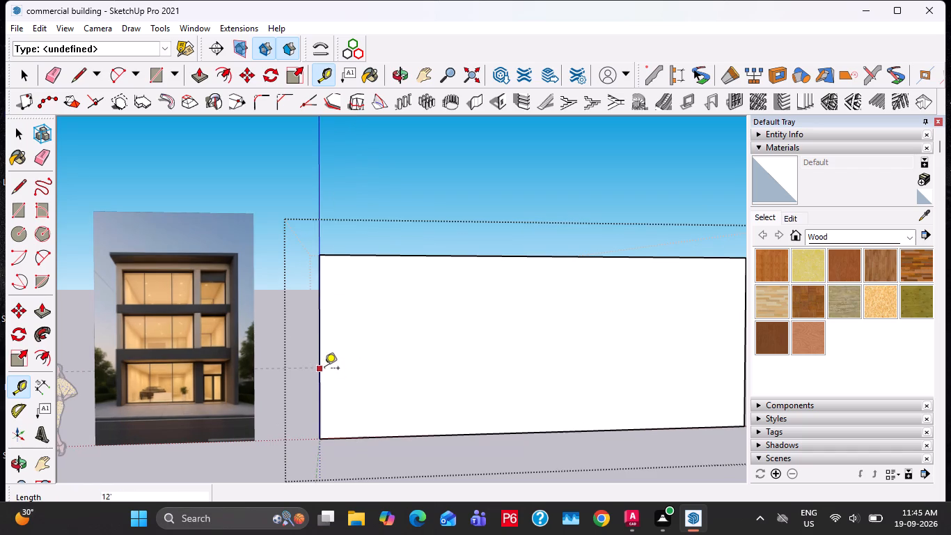
click(324, 369)
text(1'6")
key(Return)
key(space)
scroll(354, 358, down, 1)
key(l)
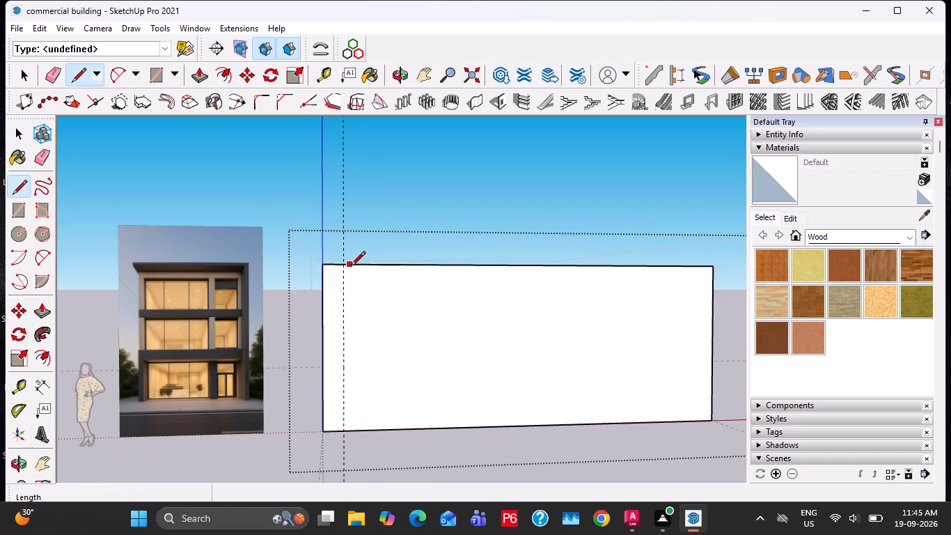
click(343, 268)
click(348, 428)
key(space)
Place a guide 2'6" below the front wall's top edge and draw a line along it from the left vertical line to the right edge.
click(370, 382)
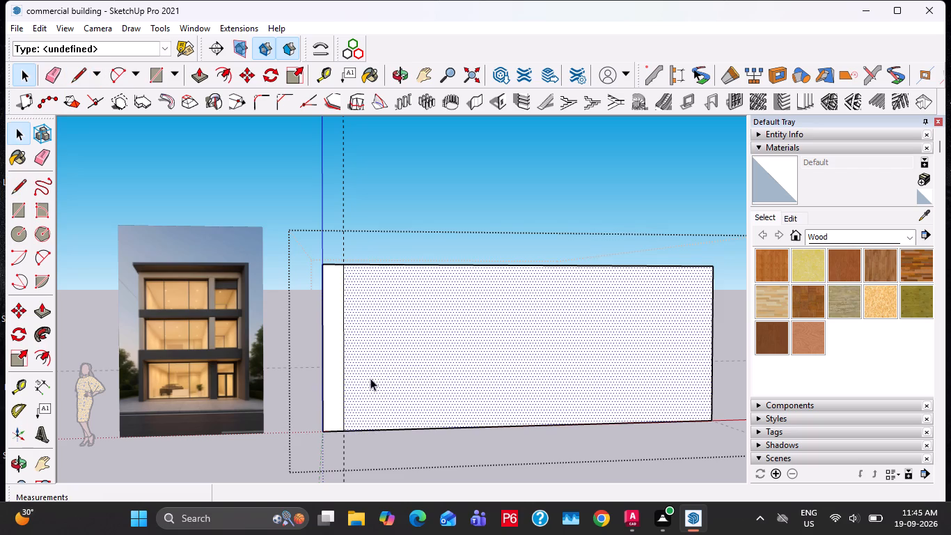
key(y)
key(t)
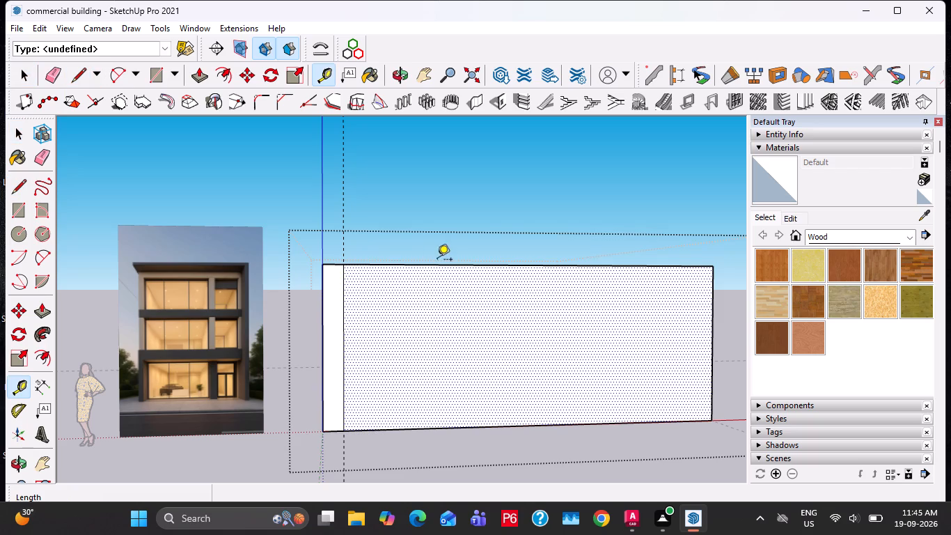
click(437, 269)
key(2)
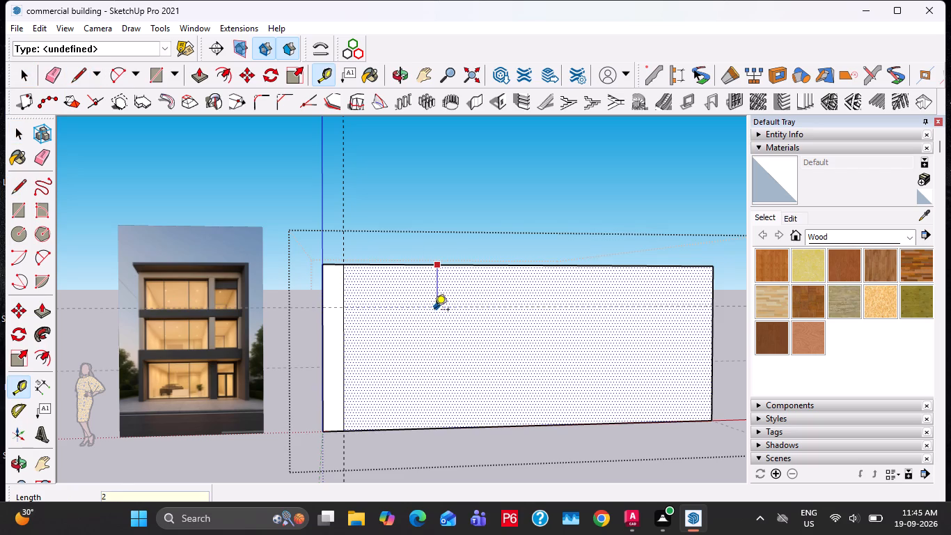
key(apostrophe)
key(6)
key(shift+quotedbl)
key(Return)
key(space)
key(l)
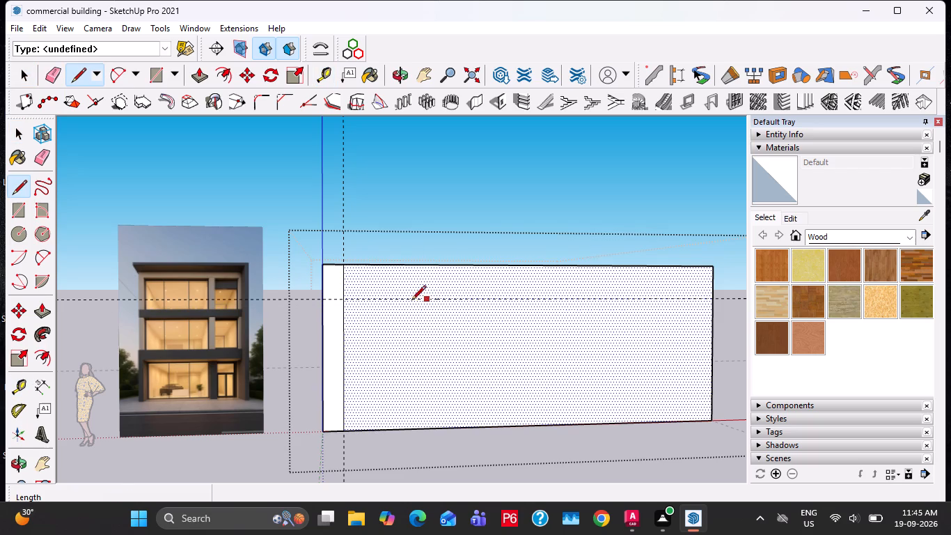
click(349, 297)
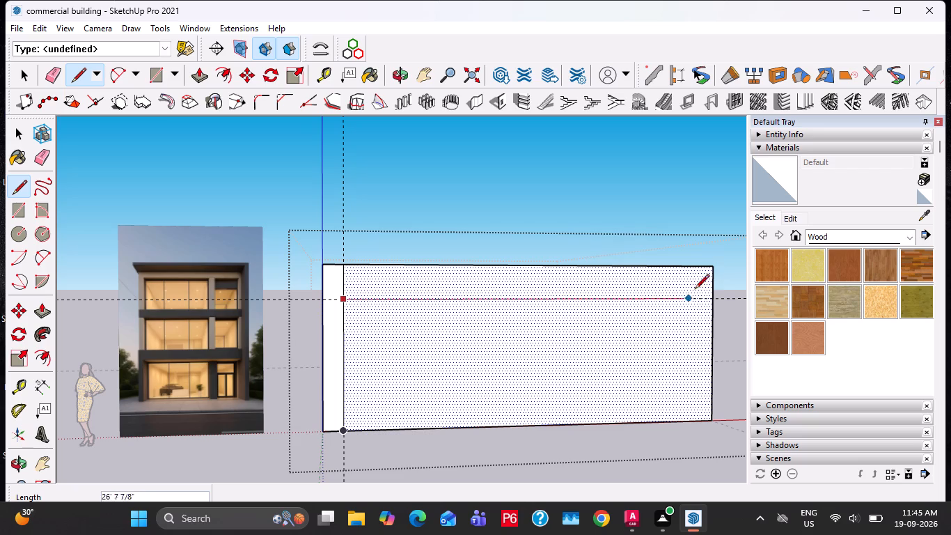
click(712, 298)
key(space)
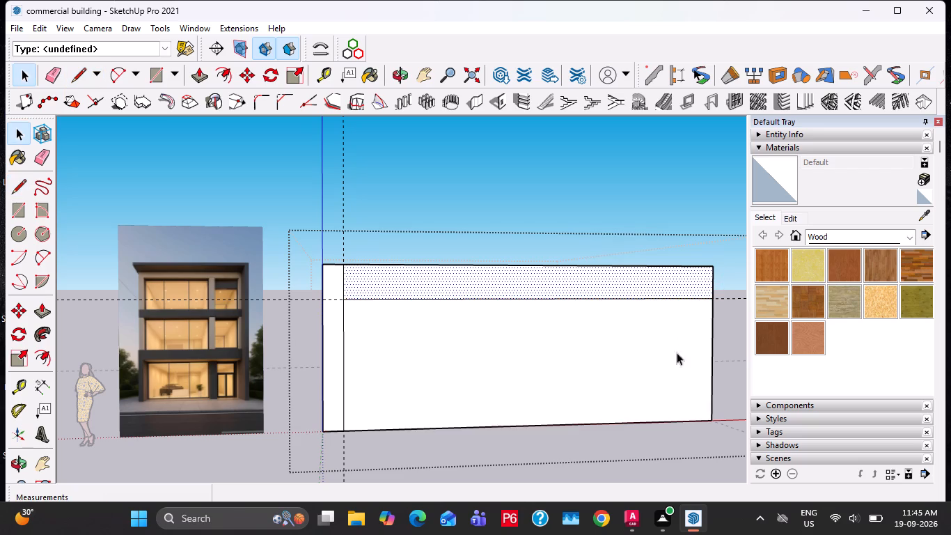
Place a vertical guide 8' in from the front wall's right edge.
middle_drag(679, 391, 651, 391)
key(t)
click(728, 371)
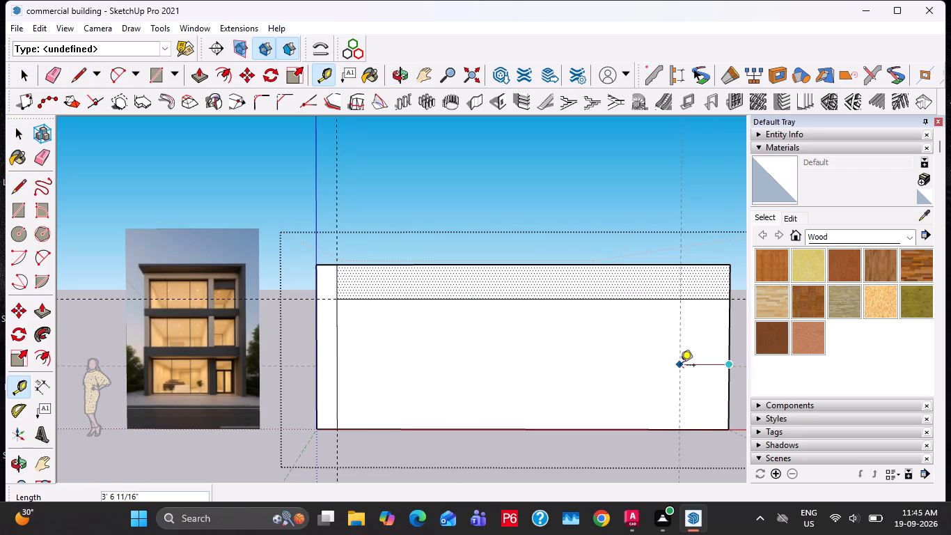
text(8')
key(Return)
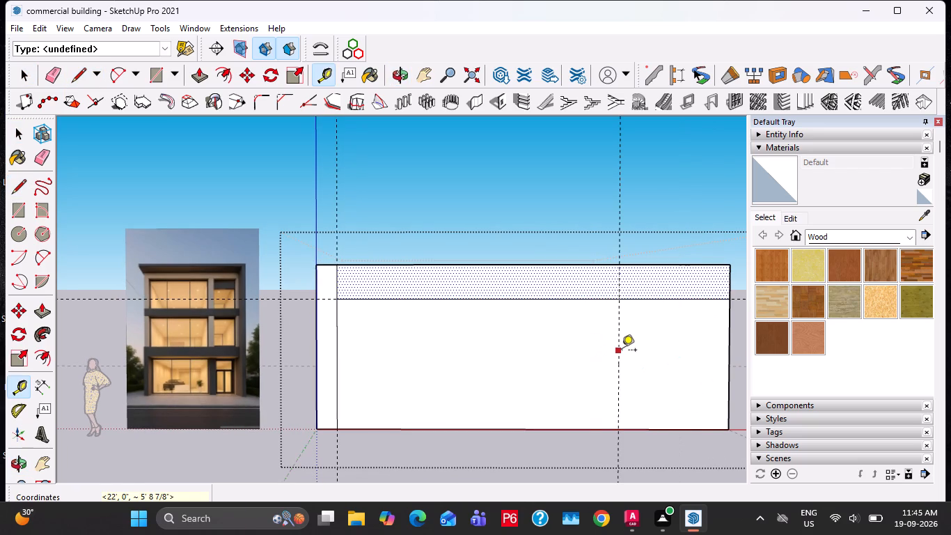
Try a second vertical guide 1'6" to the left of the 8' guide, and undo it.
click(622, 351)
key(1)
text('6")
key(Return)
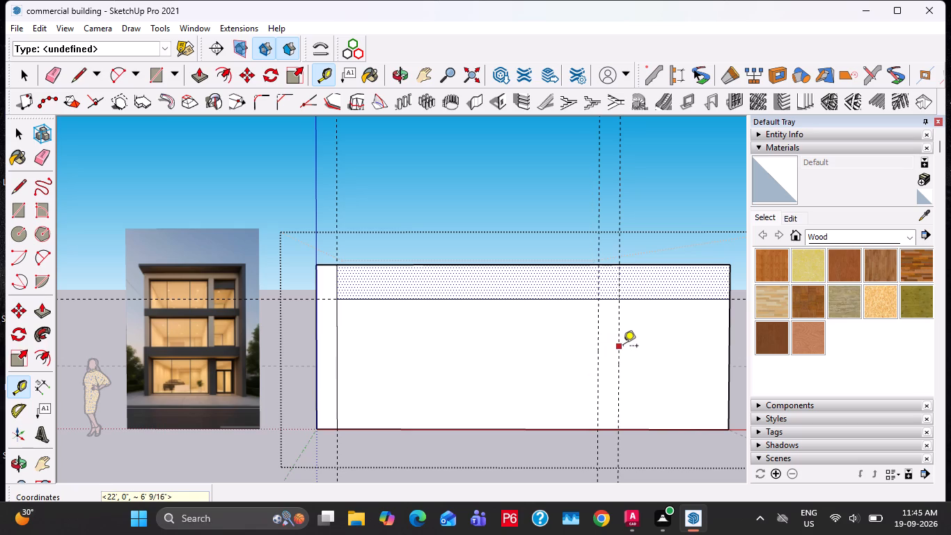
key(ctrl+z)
Place a guide 2' left of the 8' guide and draw a rectangle between both guides, from the horizontal line to the base.
click(621, 351)
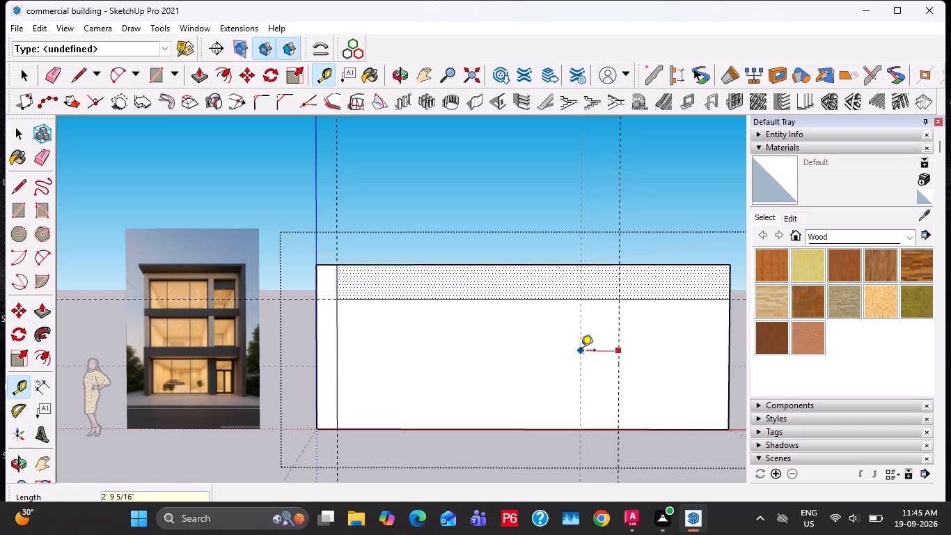
text(2')
key(Return)
key(space)
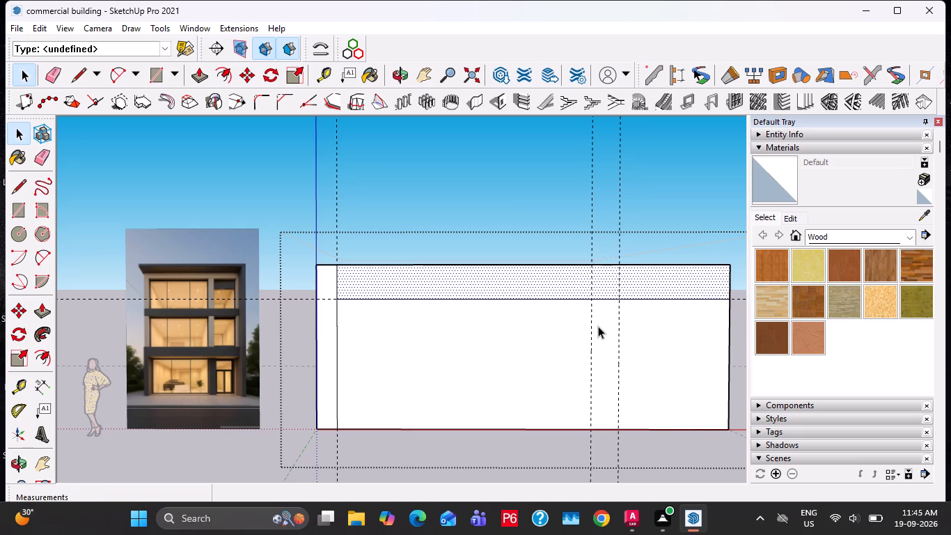
key(r)
click(591, 300)
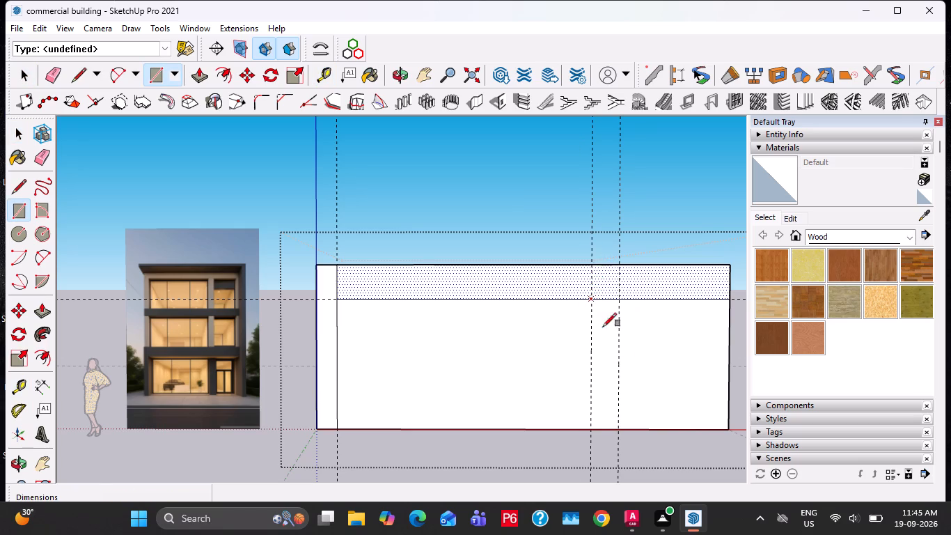
click(615, 431)
key(space)
key(space)
click(599, 299)
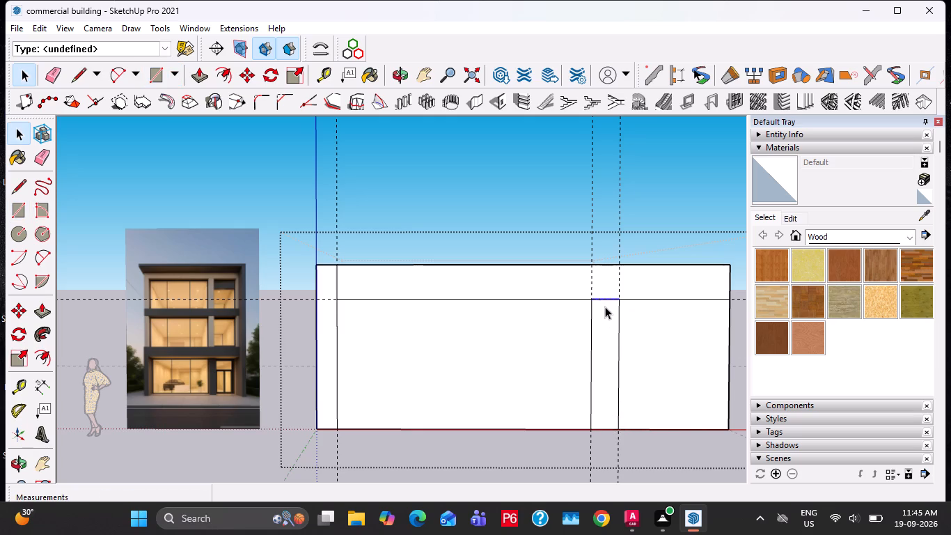
click(606, 324)
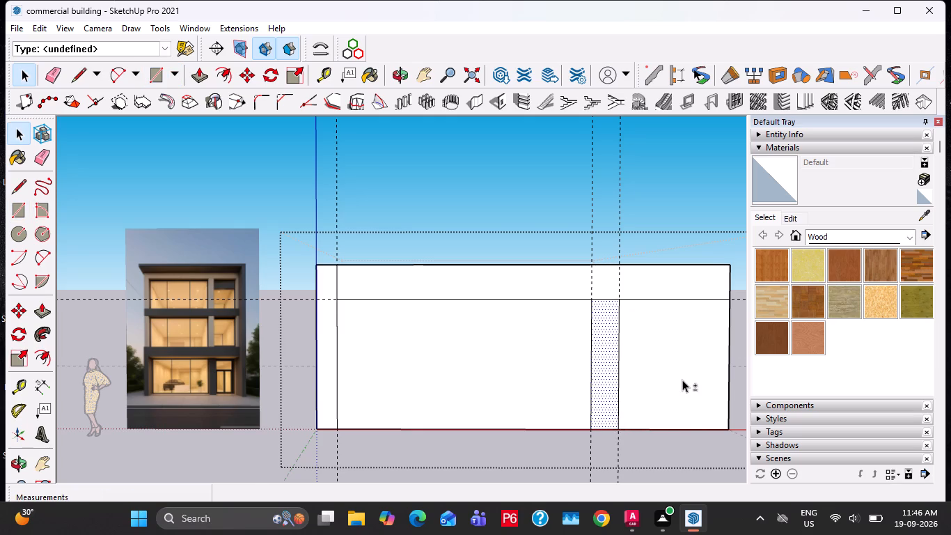
Copy the front wall's lower right edge 1'6" inward to divide off a right-hand column strip.
shift+middle_drag(682, 380, 604, 381)
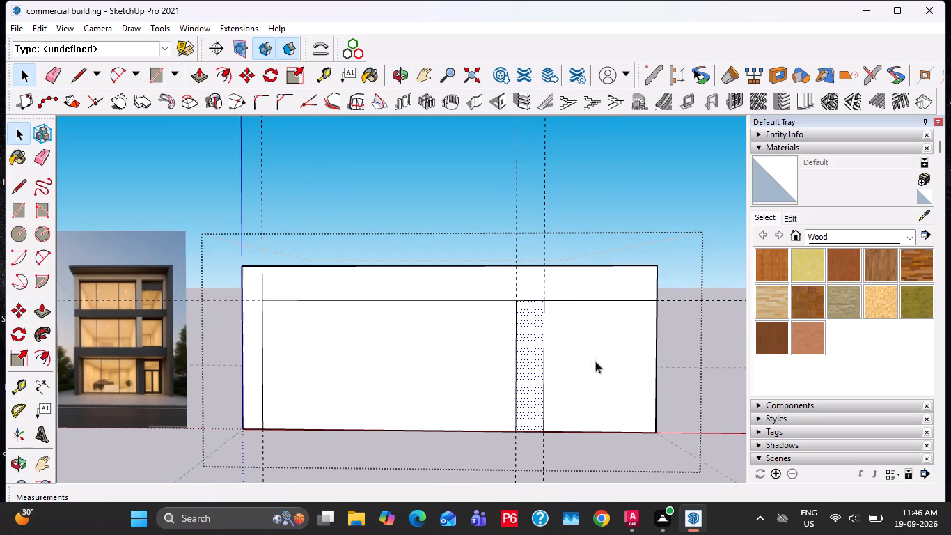
scroll(558, 343, down, 1)
middle_drag(579, 371, 455, 410)
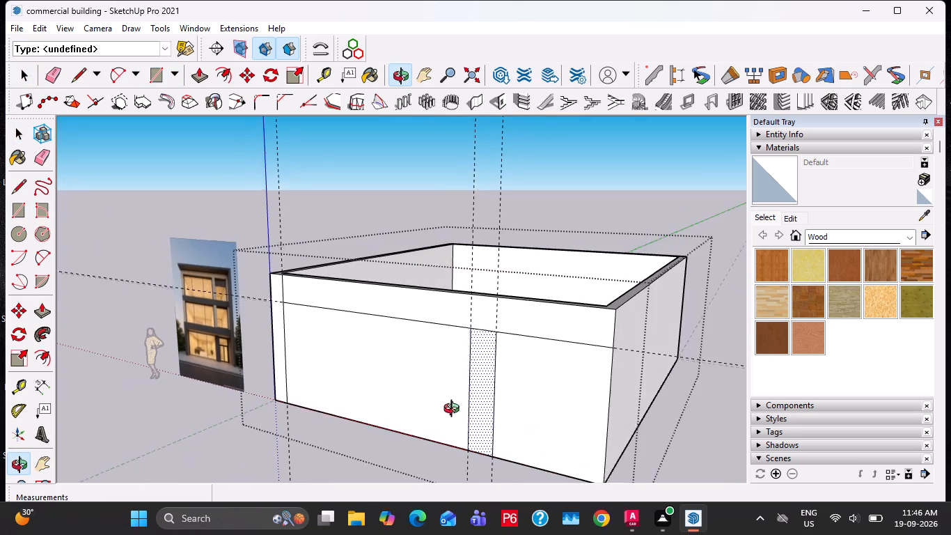
middle_drag(455, 410, 453, 412)
click(550, 428)
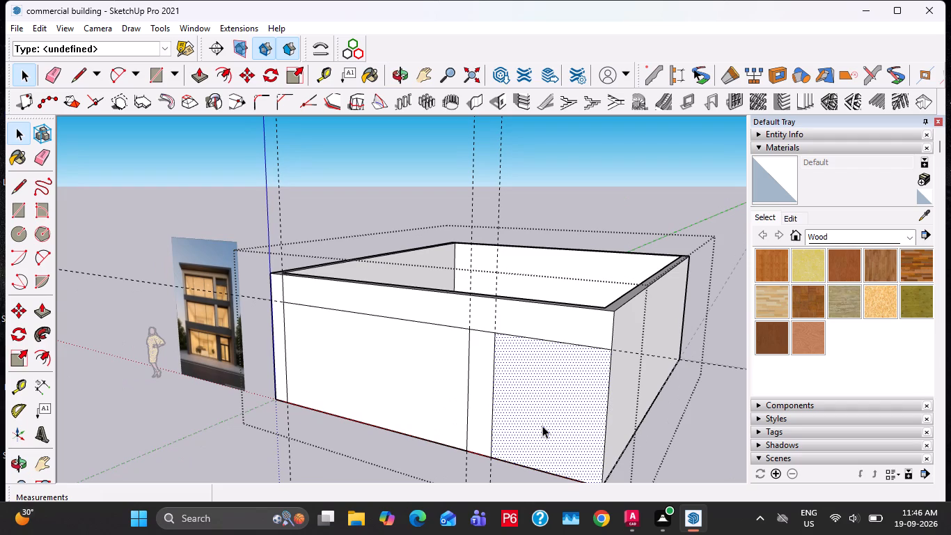
middle_drag(544, 424, 644, 428)
scroll(678, 375, up, 2)
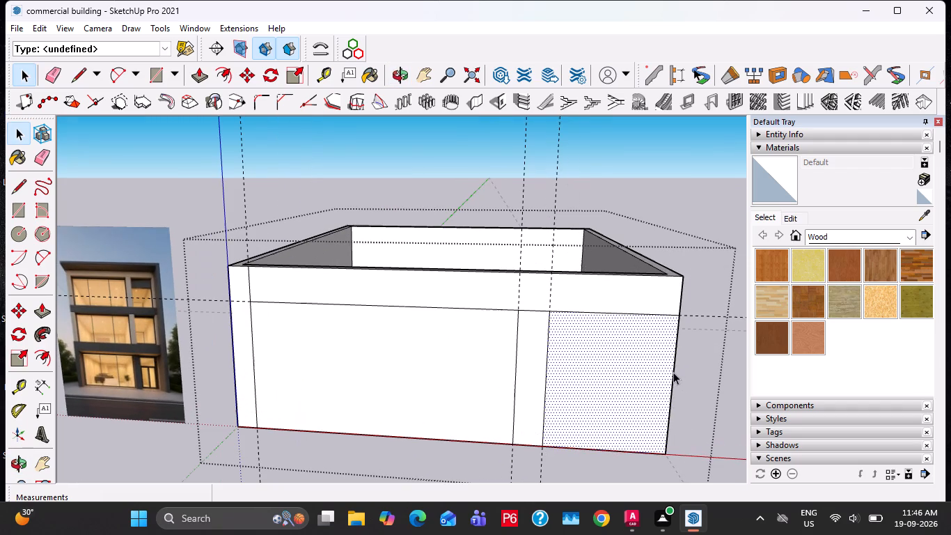
click(673, 373)
key(m)
ctrl+click(678, 359)
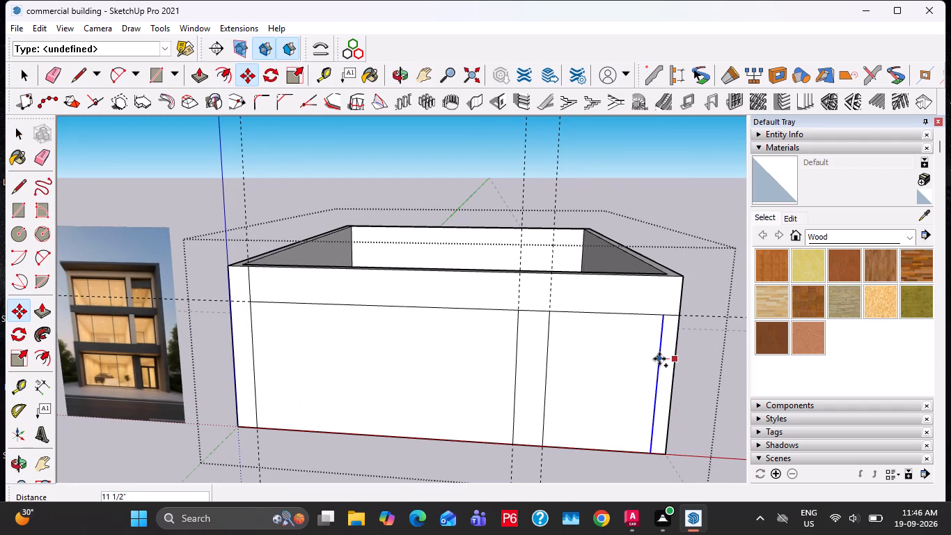
text(1')
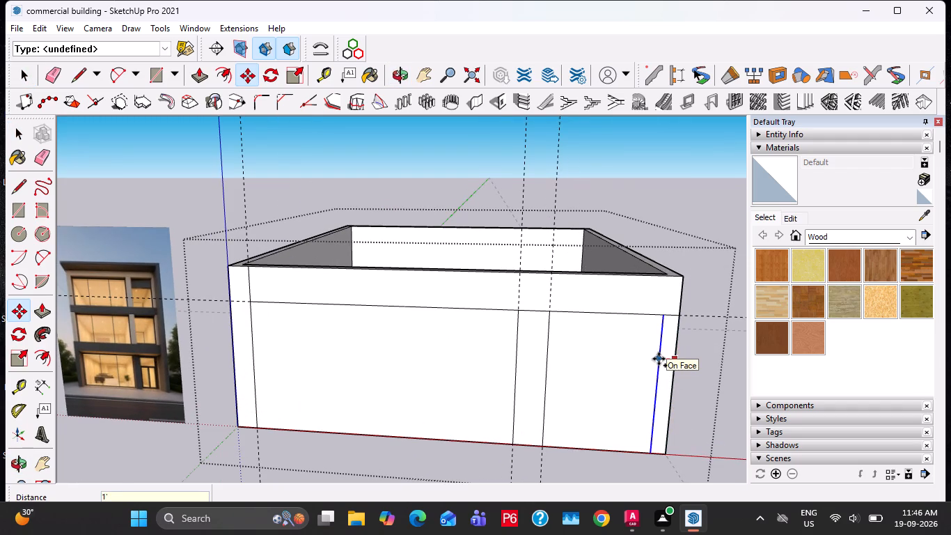
text(6")
key(Return)
key(space)
click(658, 362)
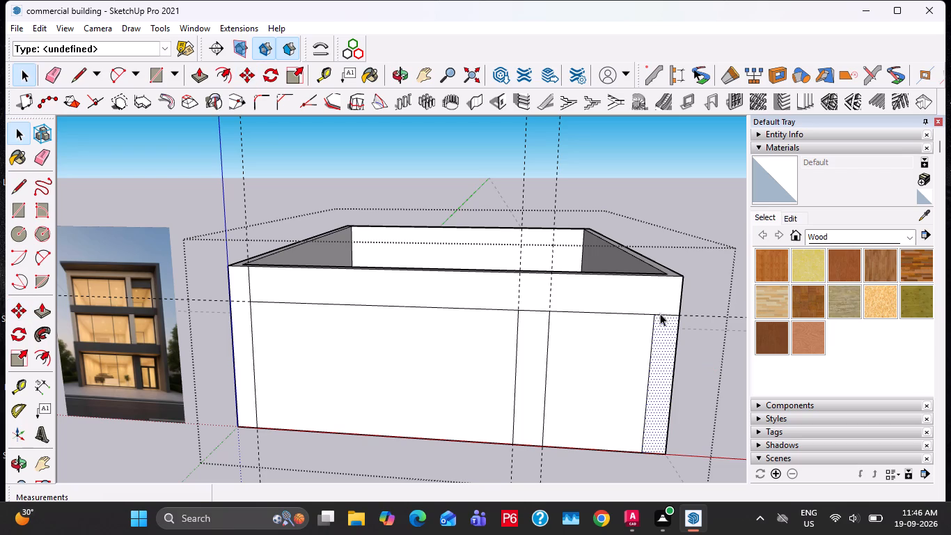
Extend the right column line up to the wall's top edge and erase the horizontal segment crossing the column.
key(l)
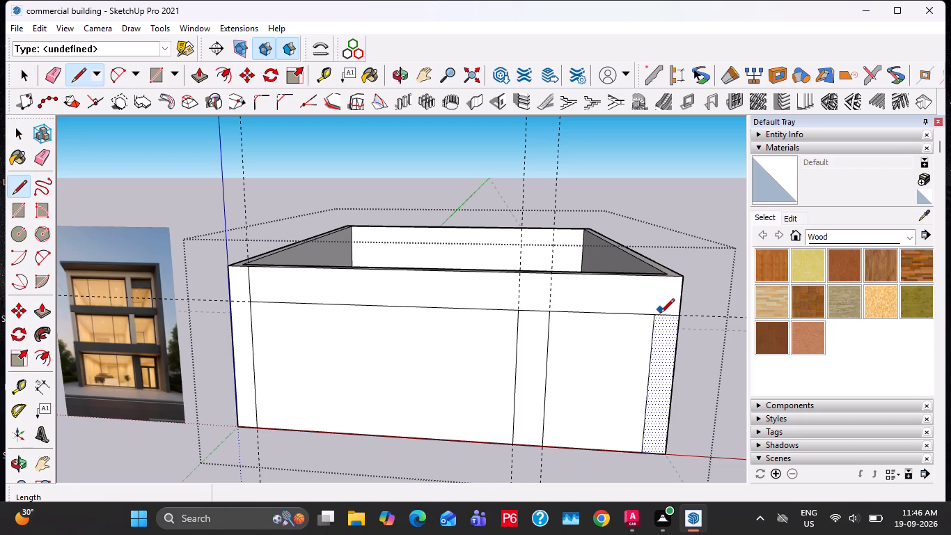
click(660, 315)
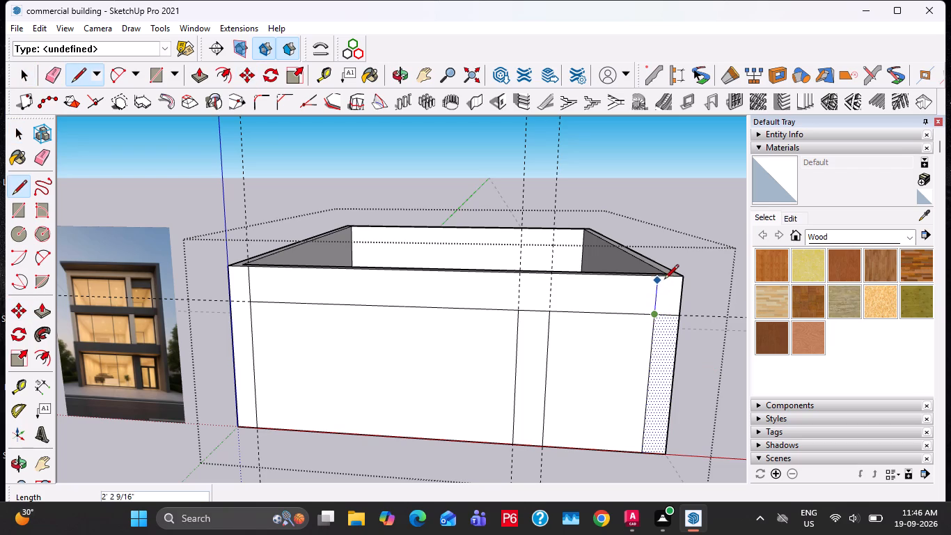
click(664, 279)
key(space)
key(e)
drag(668, 307, 669, 319)
key(space)
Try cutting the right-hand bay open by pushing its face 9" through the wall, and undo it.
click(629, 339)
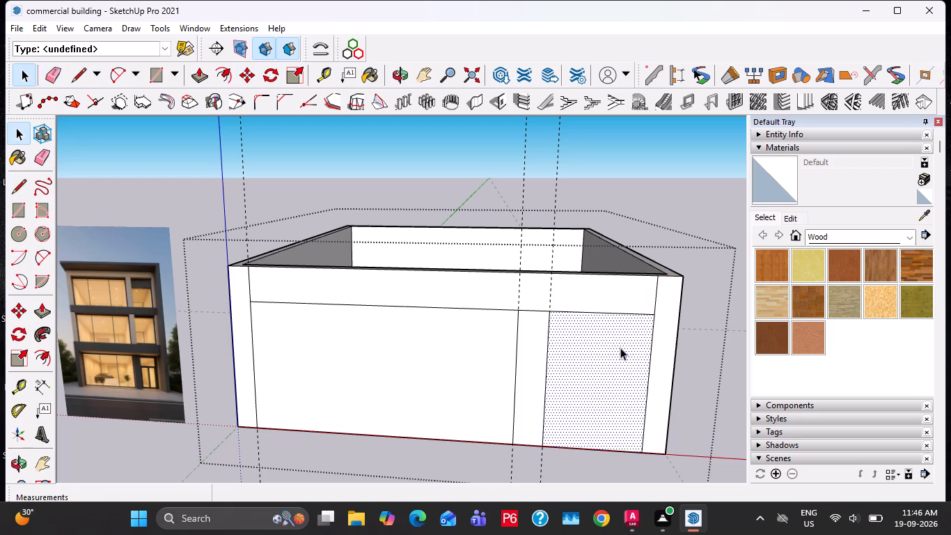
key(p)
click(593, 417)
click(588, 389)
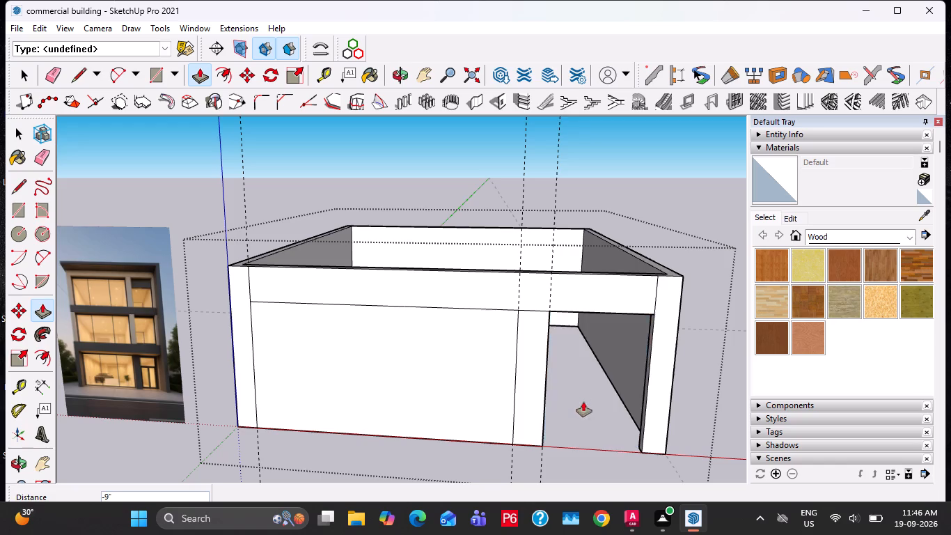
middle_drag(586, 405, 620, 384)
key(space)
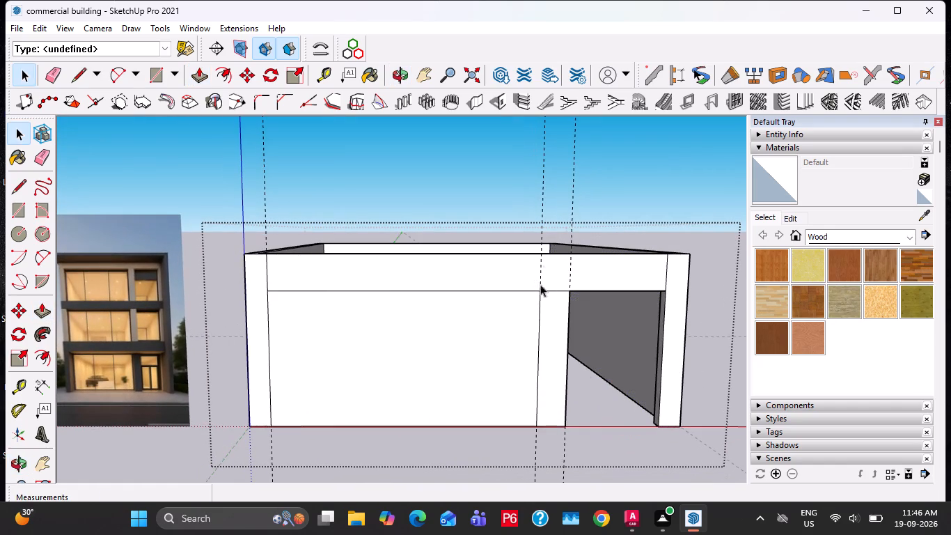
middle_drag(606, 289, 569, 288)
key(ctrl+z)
Copy the right-hand bay face with its edges about 10' along the red axis, clear of the building's right side.
double_click(587, 315)
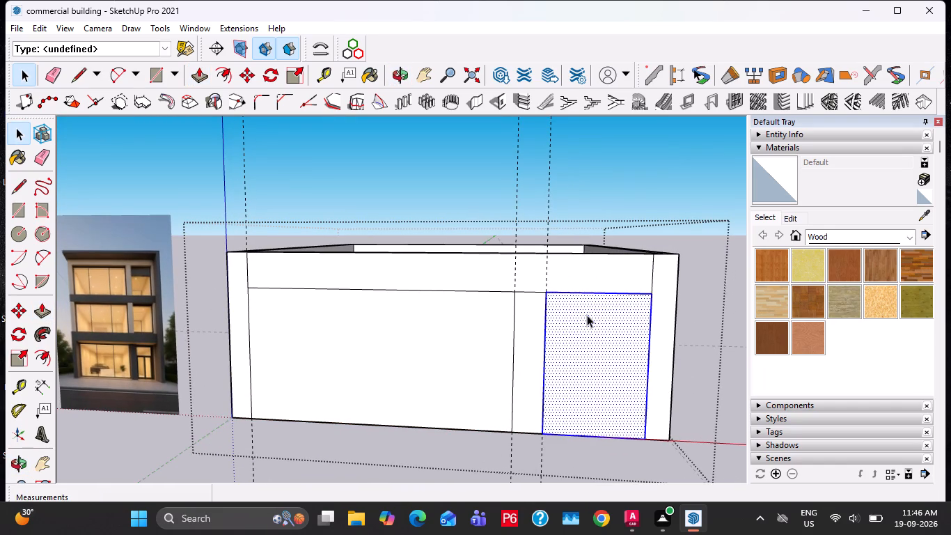
scroll(581, 314, down, 2)
key(comma)
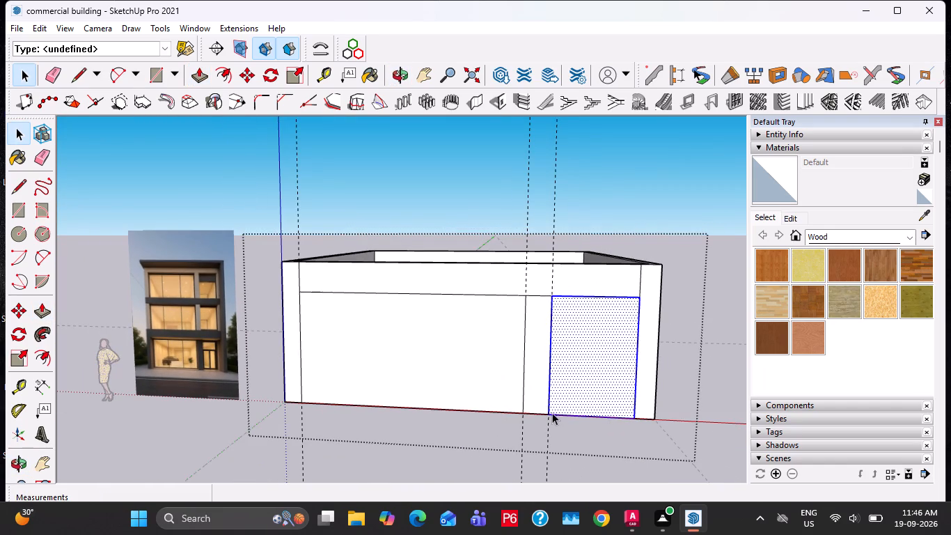
key(m)
click(550, 412)
shift+middle_drag(691, 417, 585, 418)
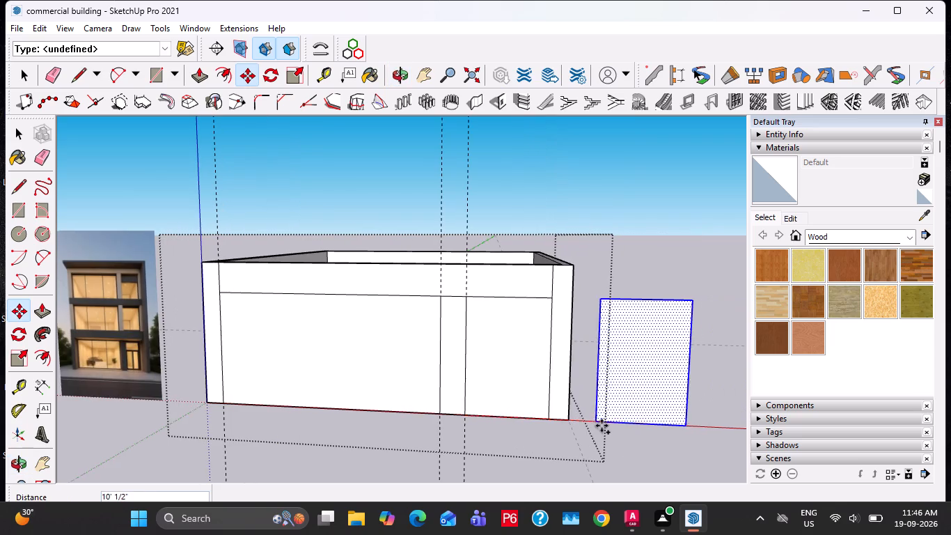
click(603, 426)
key(space)
middle_drag(654, 381, 603, 387)
scroll(611, 383, up, 1)
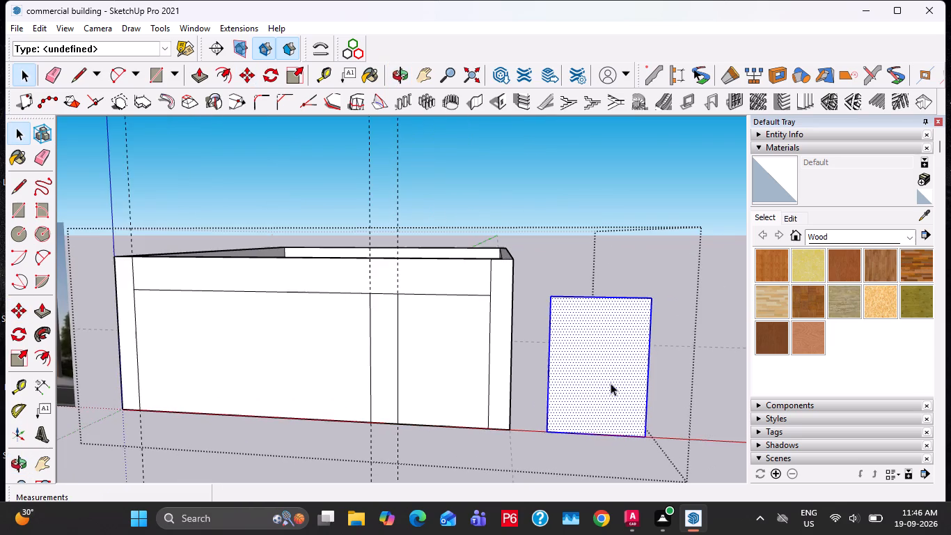
Offset the copied bay face's outline 4" inward to form the outer window frame.
scroll(618, 378, down, 2)
key(f)
click(606, 382)
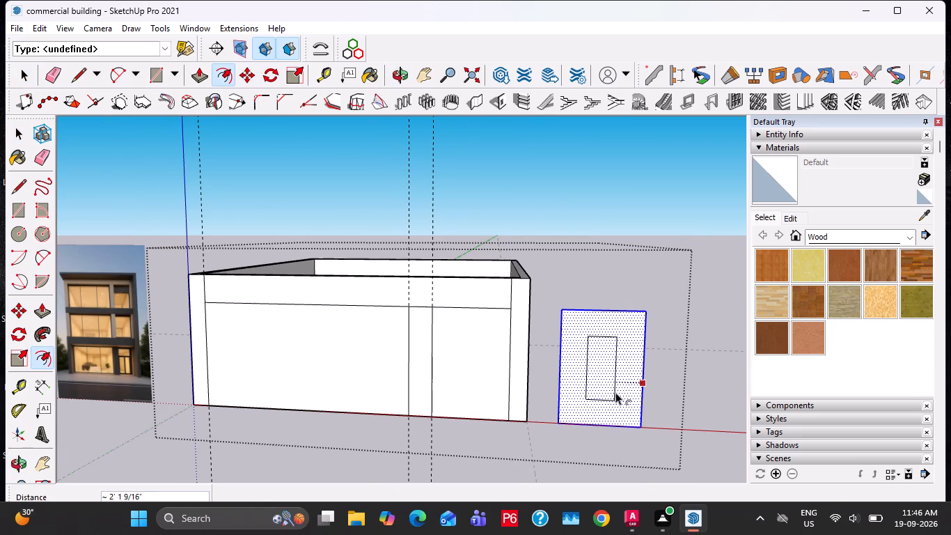
text(4")
key(Return)
key(space)
Split the inner panel with a vertical line from the midpoint of its top edge to its bottom edge.
click(595, 371)
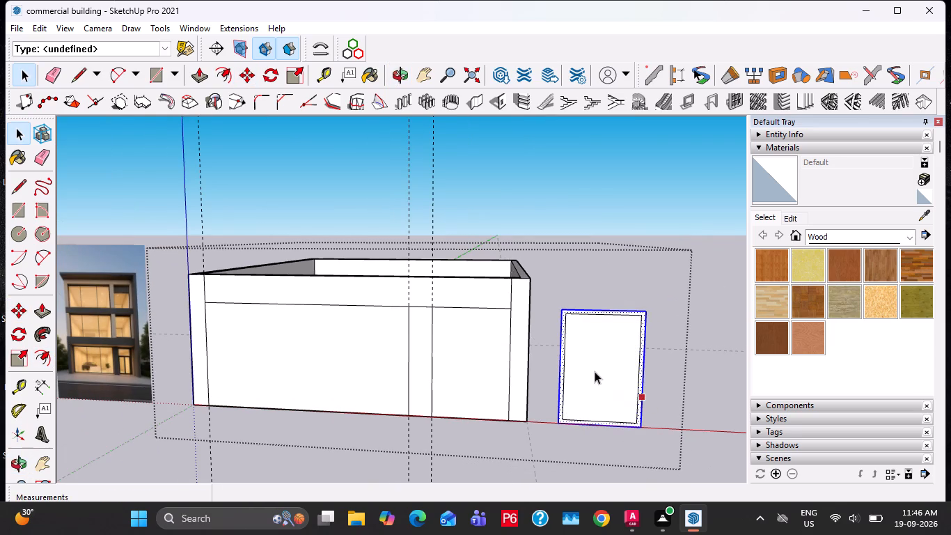
scroll(593, 371, up, 1)
key(u)
key(y)
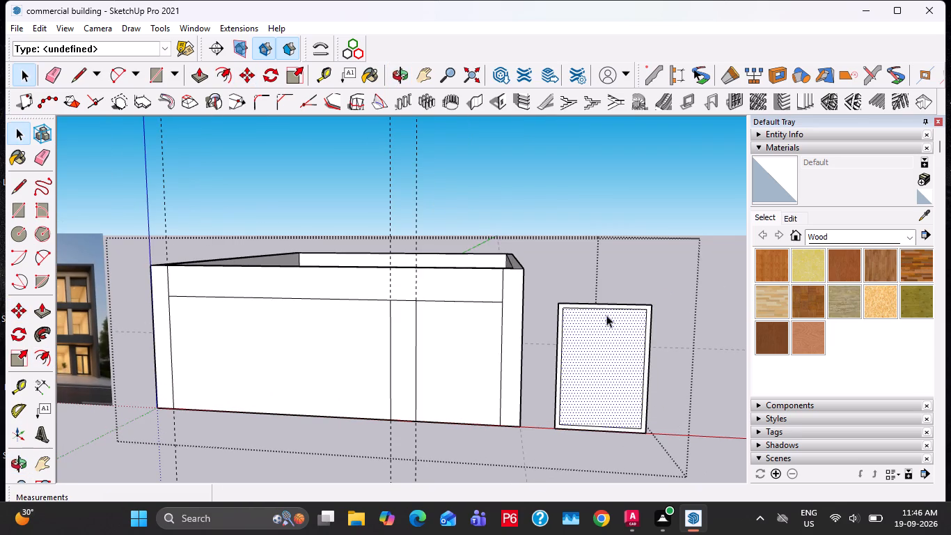
key(t)
click(611, 311)
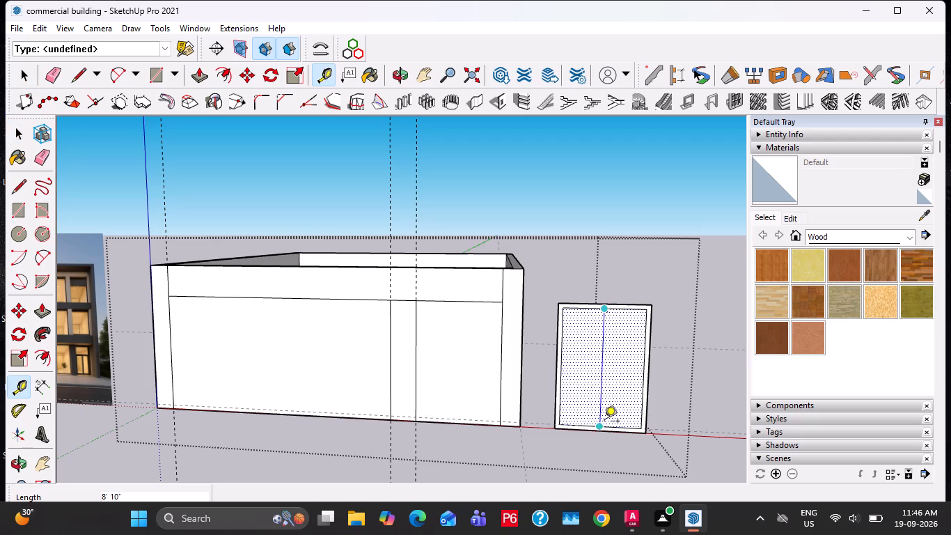
click(599, 425)
key(space)
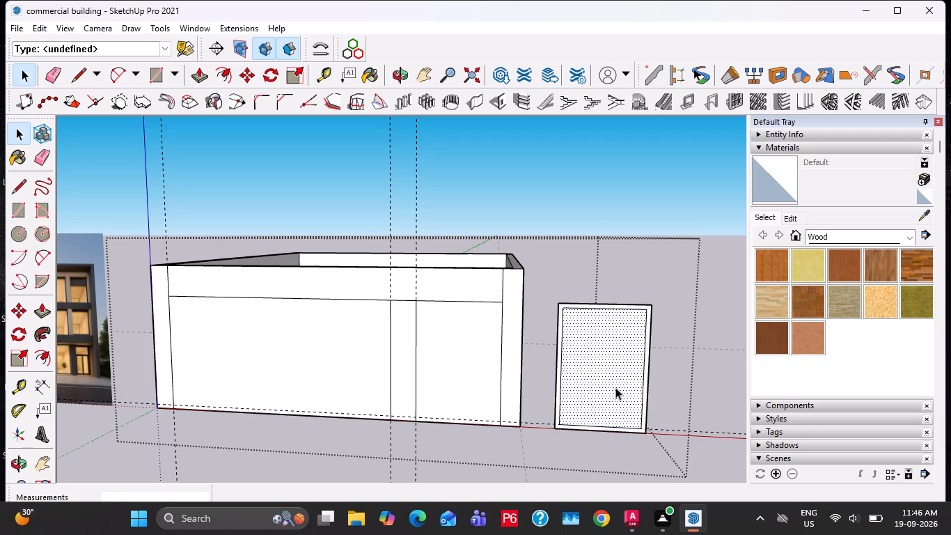
key(l)
click(606, 312)
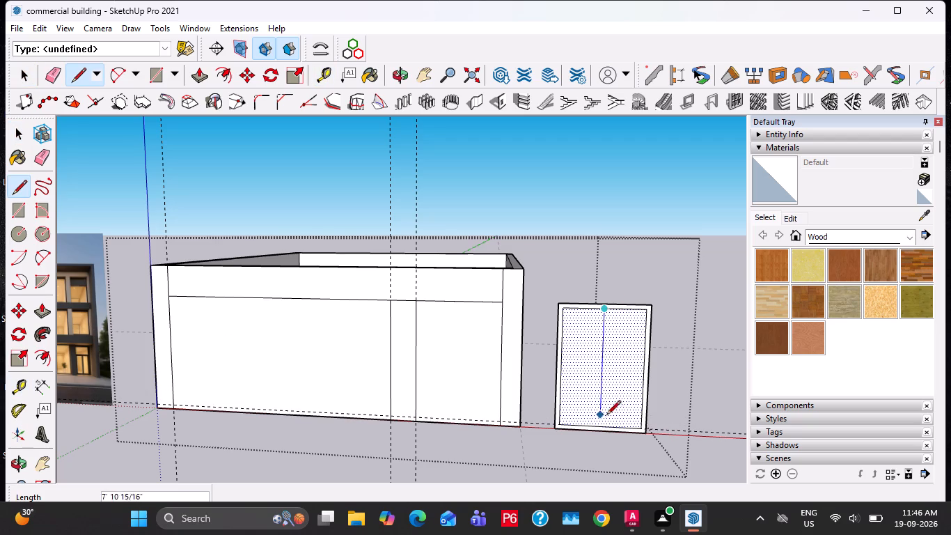
click(607, 424)
scroll(631, 367, down, 2)
key(space)
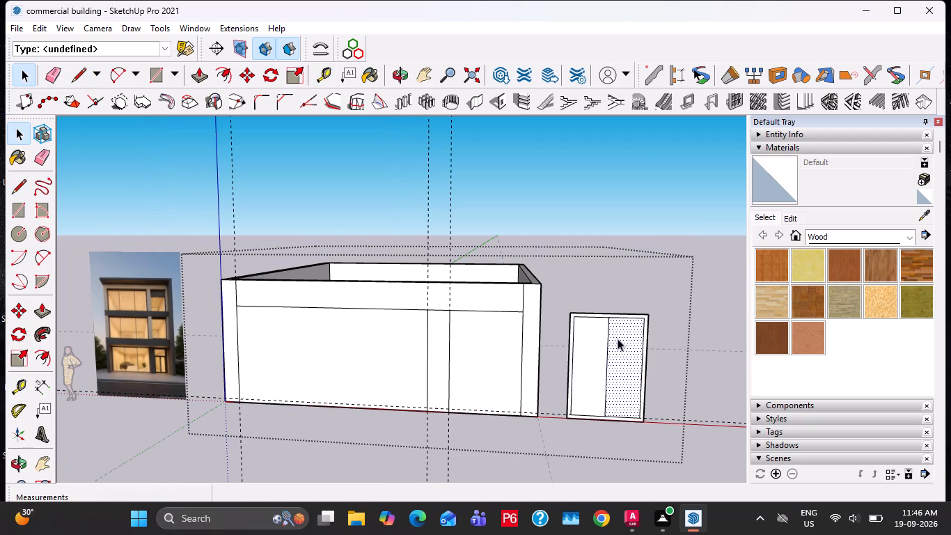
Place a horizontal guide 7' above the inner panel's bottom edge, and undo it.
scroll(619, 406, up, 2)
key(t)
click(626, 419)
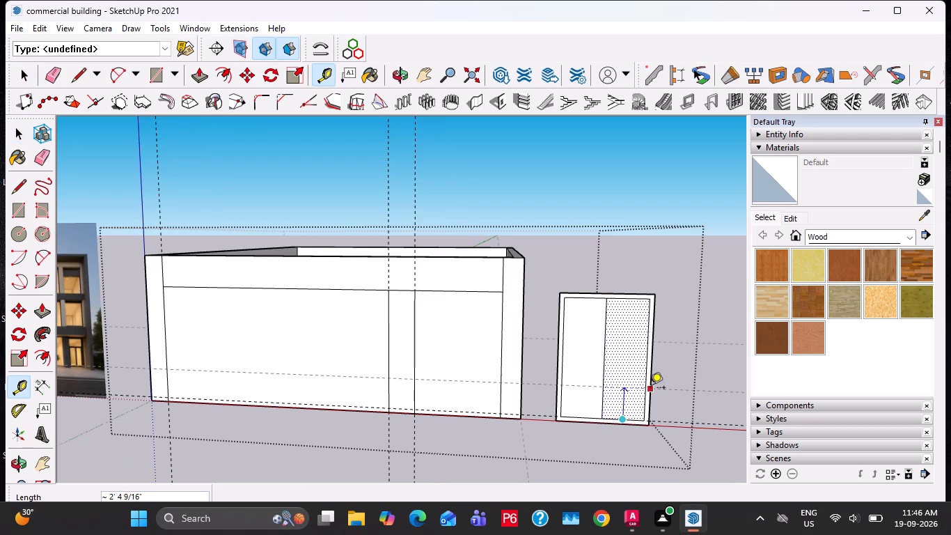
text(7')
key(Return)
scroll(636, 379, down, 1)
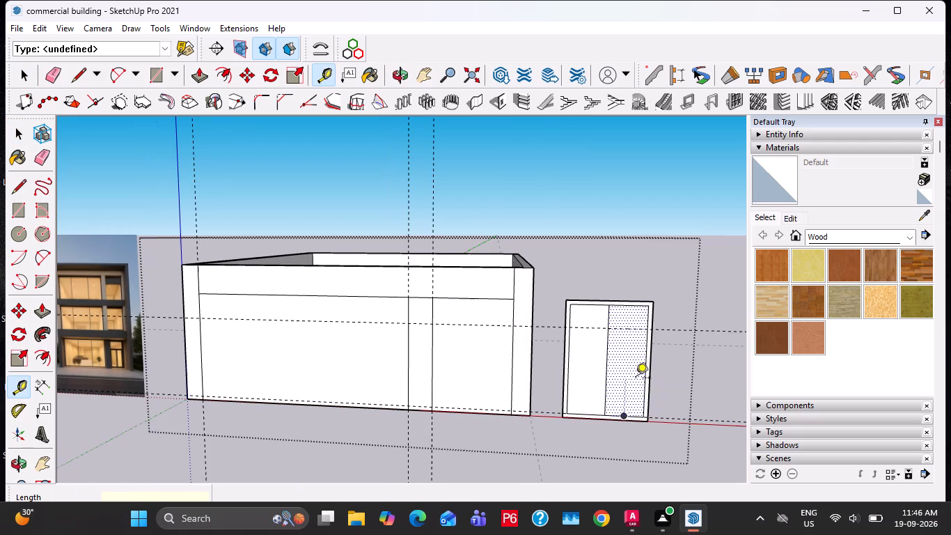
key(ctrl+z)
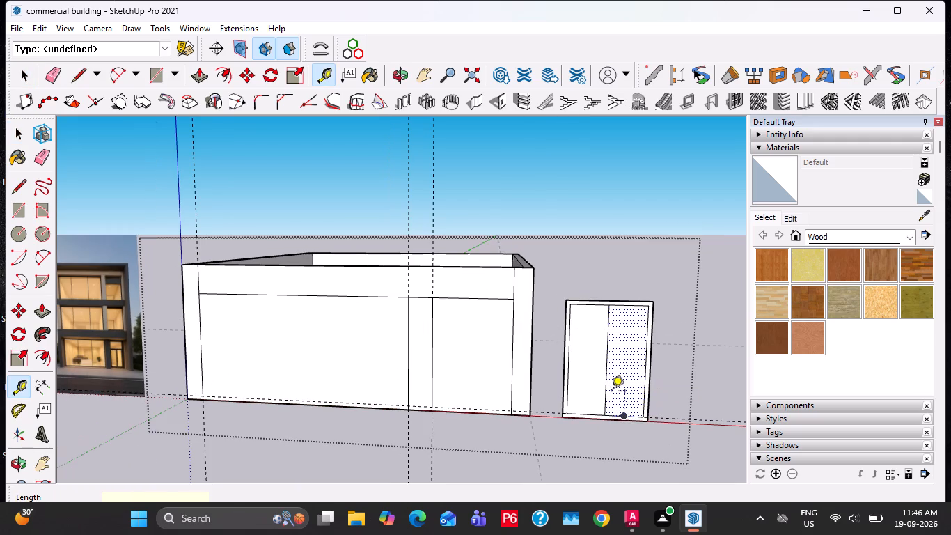
Place a horizontal guide 6'6" above the inner panel's bottom edge.
scroll(619, 419, up, 4)
drag(640, 414, 640, 408)
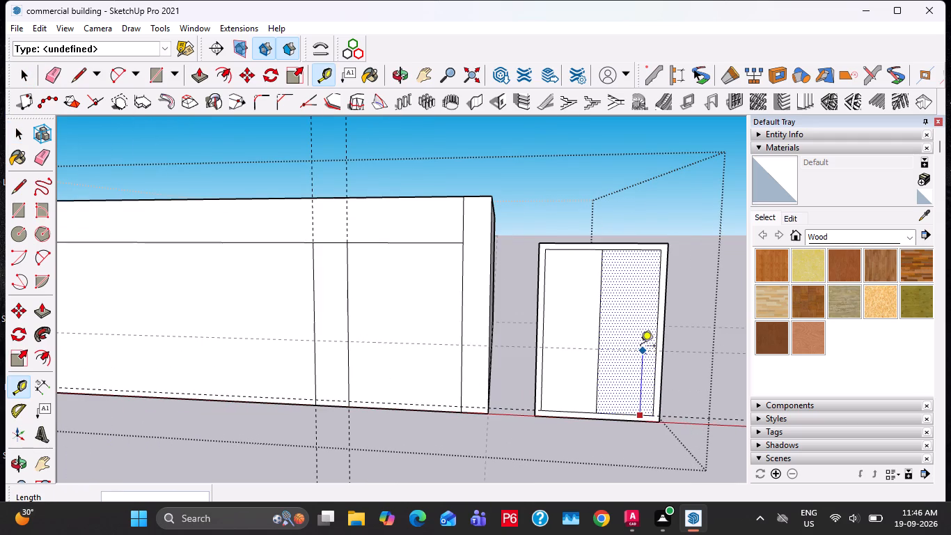
key(1)
key(BackSpace)
text(6'6")
key(Return)
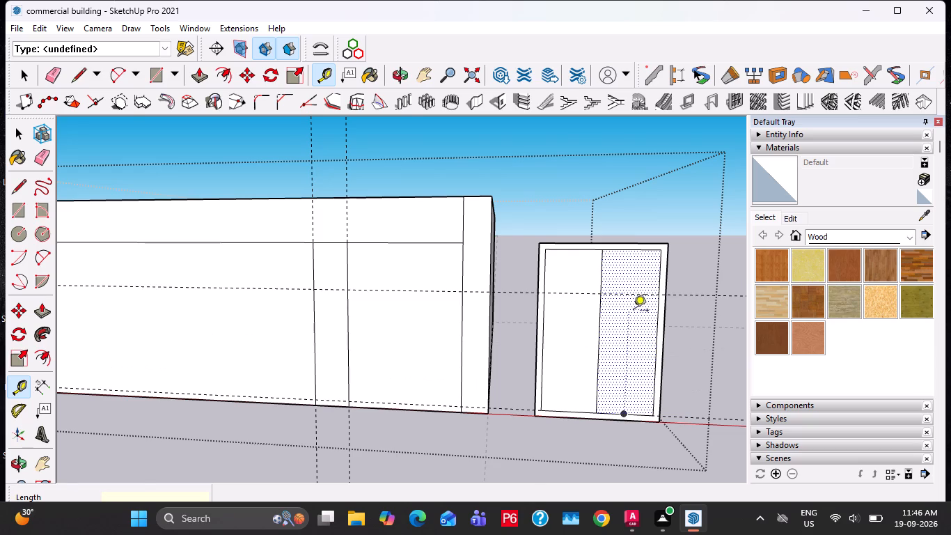
Draw a horizontal line along the 6'6" guide across the full width of the inner panel.
scroll(634, 311, down, 3)
key(space)
key(l)
click(568, 298)
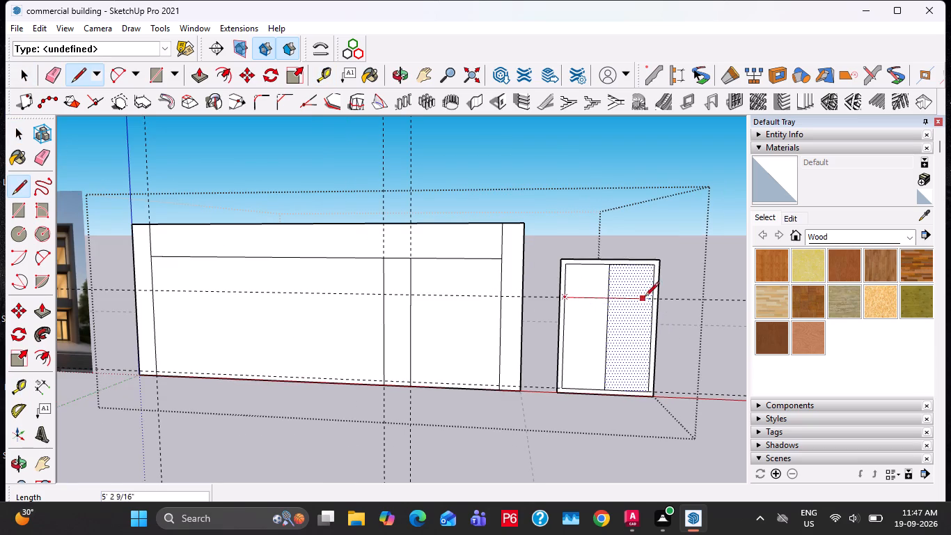
click(652, 297)
key(space)
Copy both segments of the horizontal line 4" downward to outline the transom bar.
click(645, 297)
scroll(645, 297, up, 2)
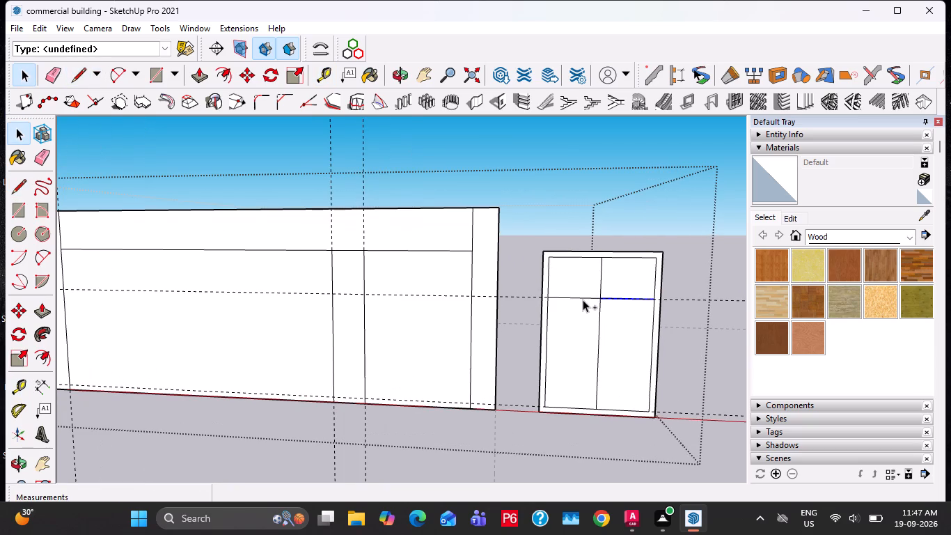
ctrl+click(583, 300)
key(m)
click(652, 304)
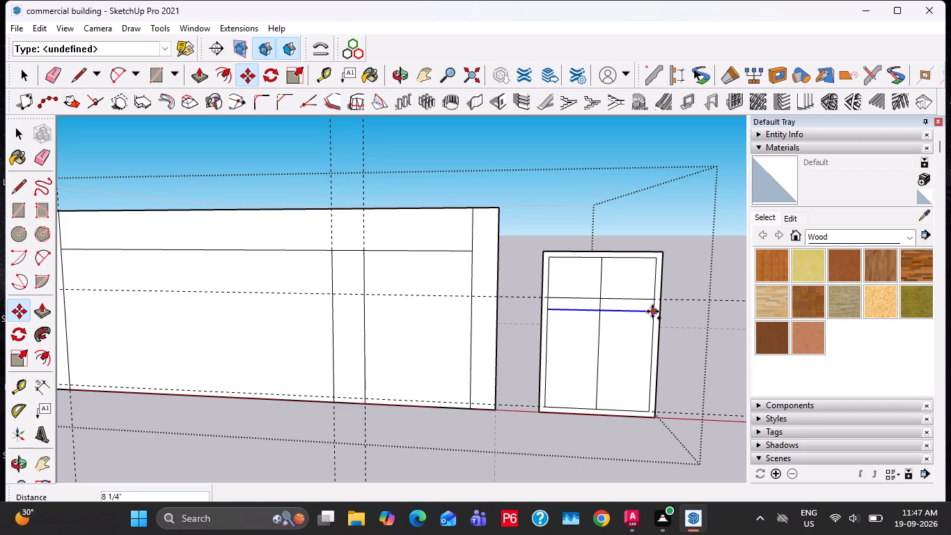
key(4)
key(shift+quotedbl)
key(Return)
key(space)
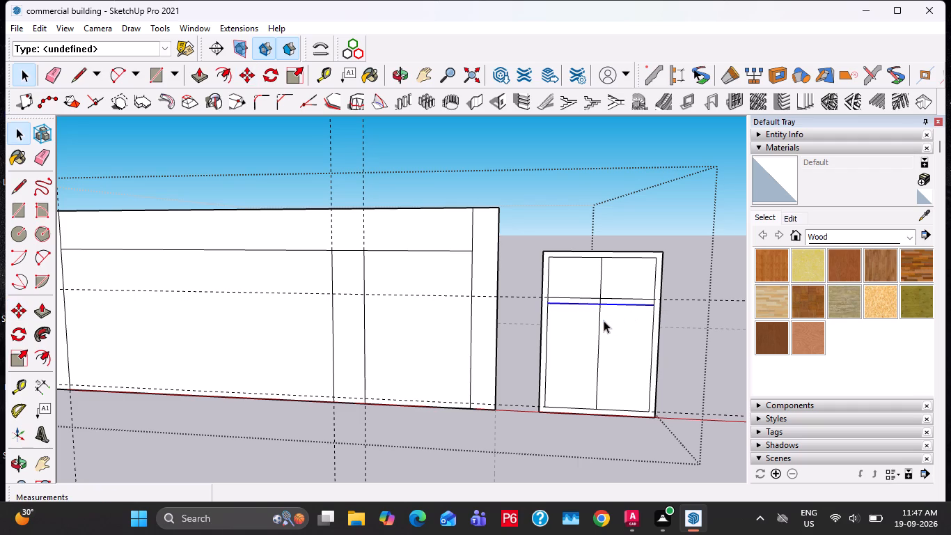
Copy the vertical centre line's segments 4" to the right to outline the mullion.
click(599, 311)
ctrl+click(602, 271)
scroll(599, 293, up, 4)
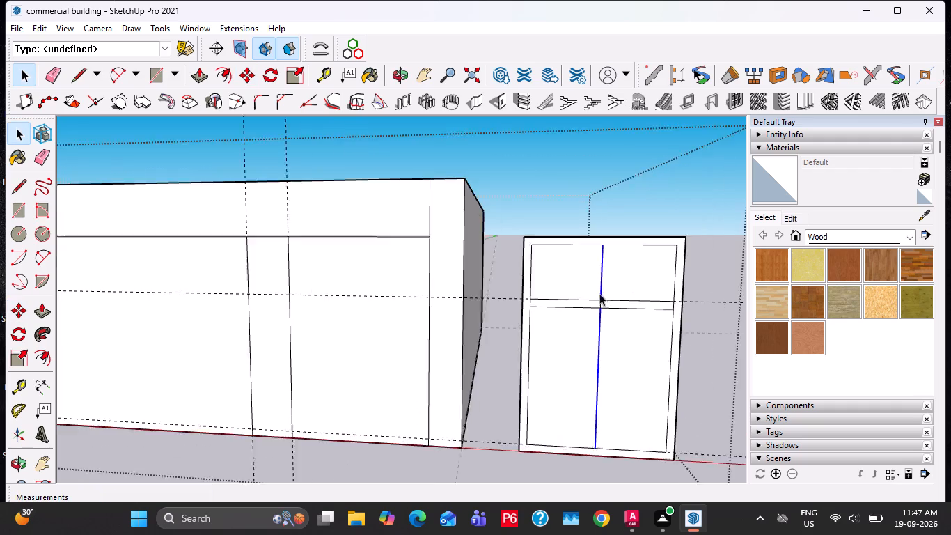
scroll(599, 293, up, 4)
ctrl+click(606, 305)
scroll(612, 294, down, 1)
key(m)
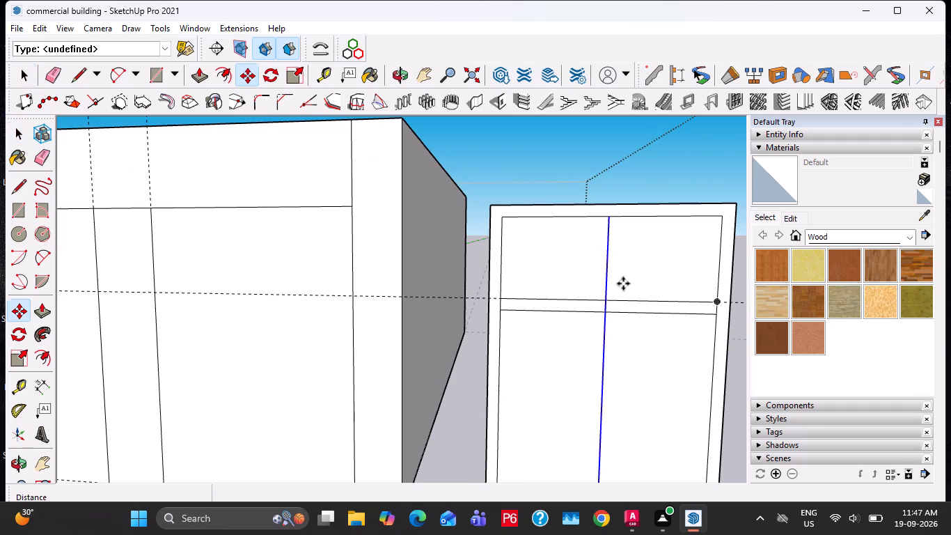
ctrl+click(623, 272)
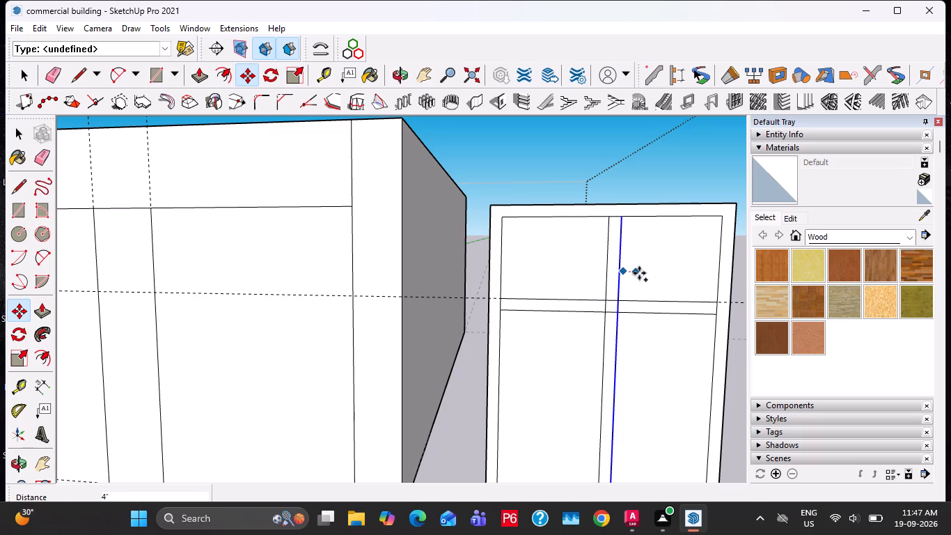
text(4")
key(Return)
key(space)
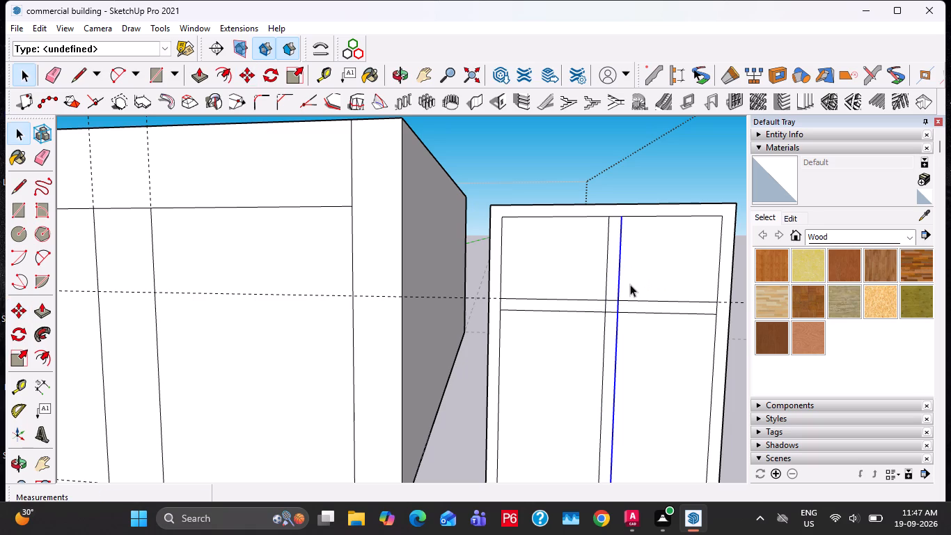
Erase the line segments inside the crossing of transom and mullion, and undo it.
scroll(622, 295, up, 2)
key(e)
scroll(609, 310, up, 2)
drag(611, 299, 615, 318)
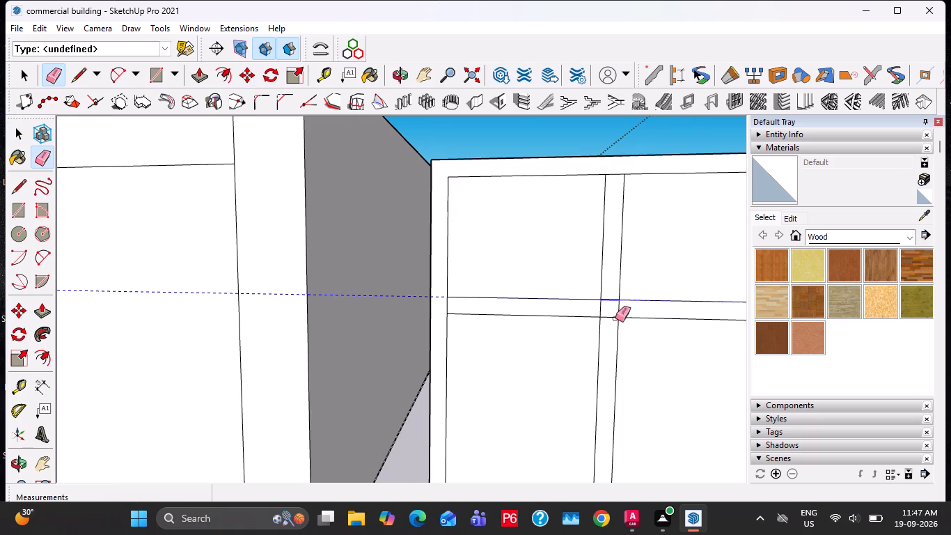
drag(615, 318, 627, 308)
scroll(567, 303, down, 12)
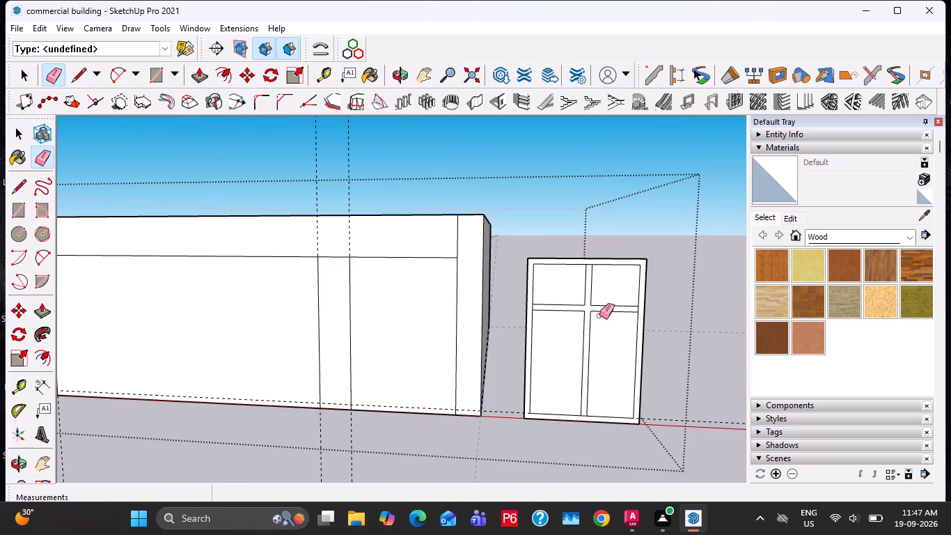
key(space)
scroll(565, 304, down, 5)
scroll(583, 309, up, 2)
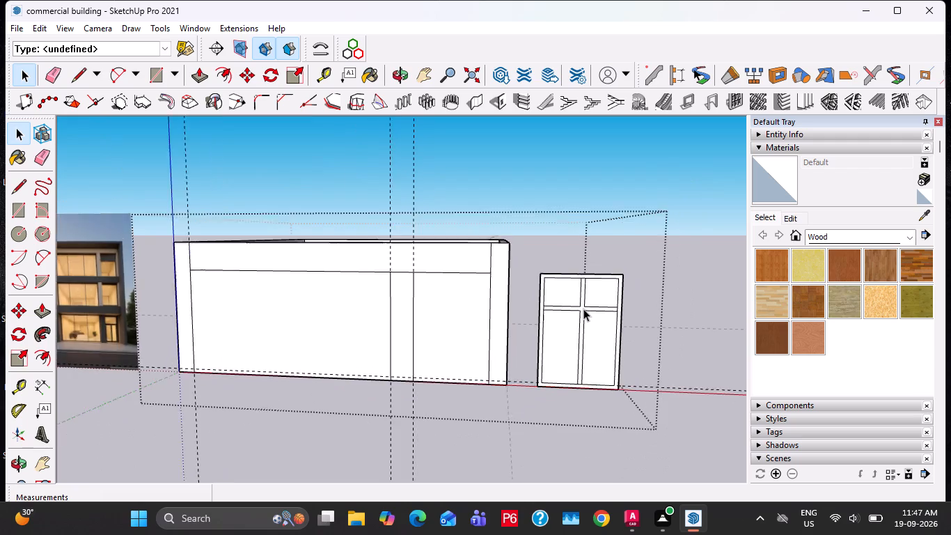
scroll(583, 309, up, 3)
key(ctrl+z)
Erase the mullion lines above the transom and the short segments at their junction, leaving one T-shaped bar.
scroll(589, 302, up, 5)
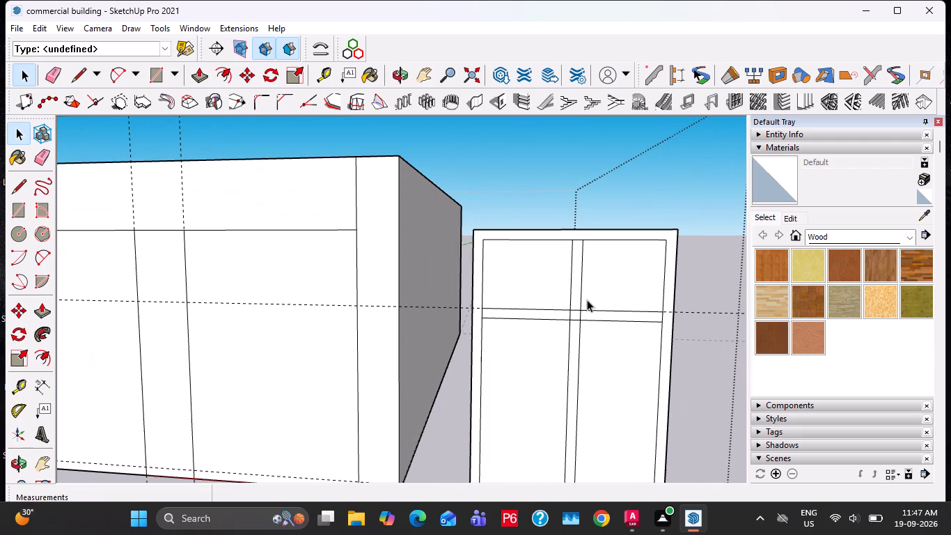
key(e)
drag(600, 282, 558, 290)
key(space)
key(e)
drag(611, 272, 555, 289)
scroll(583, 302, up, 3)
double_click(583, 287)
scroll(572, 316, up, 3)
drag(573, 332, 579, 321)
scroll(580, 316, down, 6)
drag(585, 318, 579, 320)
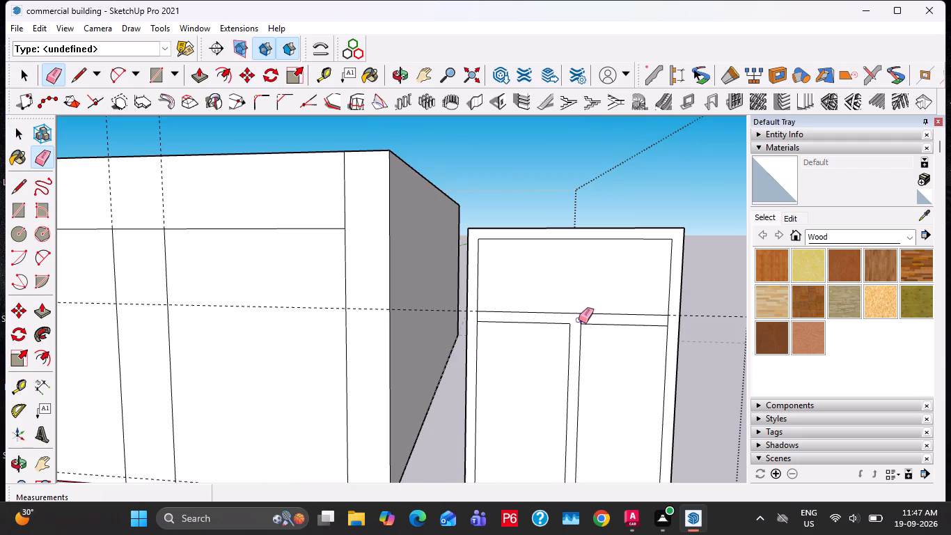
scroll(581, 304, down, 7)
key(space)
key(space)
Extrude the window's outer frame and the T-shaped transom and mullion bar 4" outward.
click(549, 350)
scroll(533, 288, up, 2)
click(526, 263)
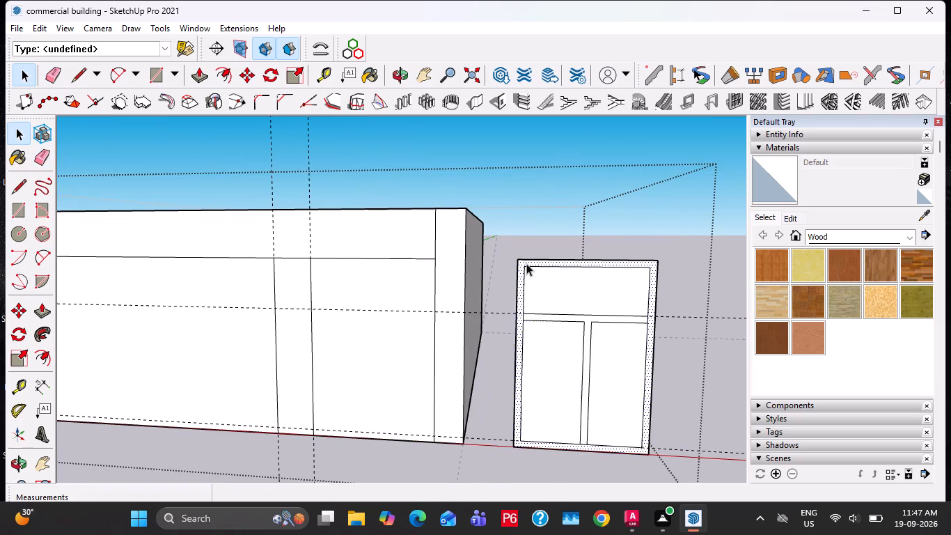
key(p)
click(531, 265)
text(4")
key(Return)
scroll(558, 359, up, 3)
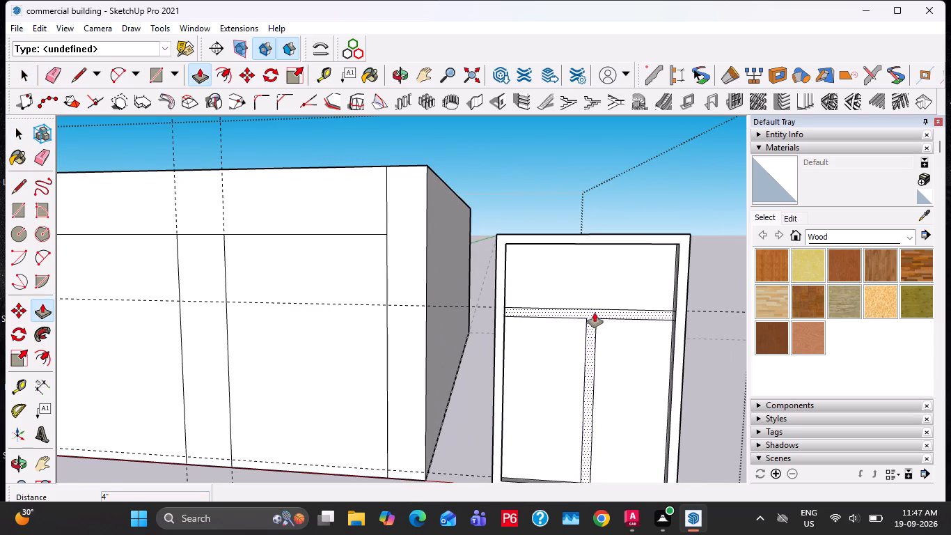
double_click(595, 313)
scroll(535, 290, down, 3)
key(space)
Paint the two lower panes and the upper pane with Translucent Glass Gray from the Glass and Mirrors collection.
click(570, 286)
middle_drag(603, 293, 950, 411)
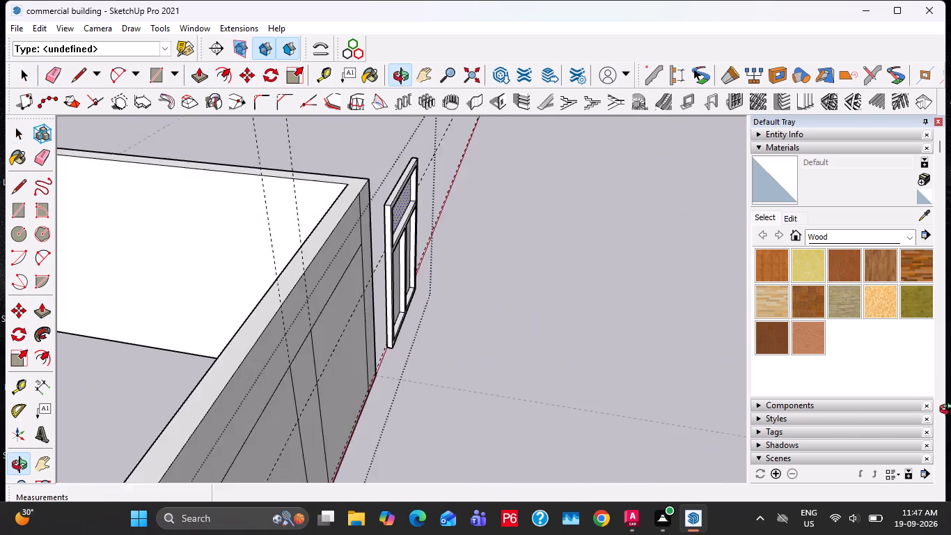
middle_drag(950, 411, 950, 410)
middle_drag(369, 250, 156, 261)
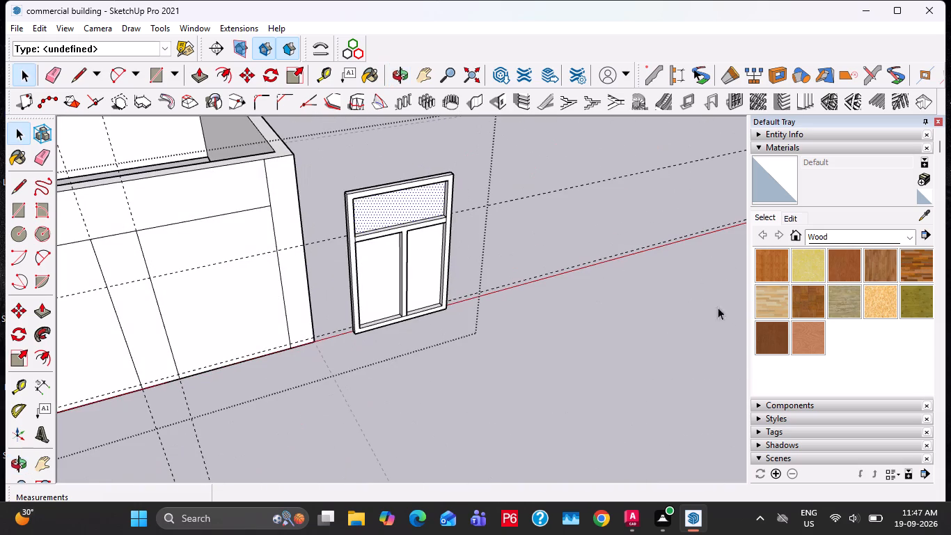
click(887, 235)
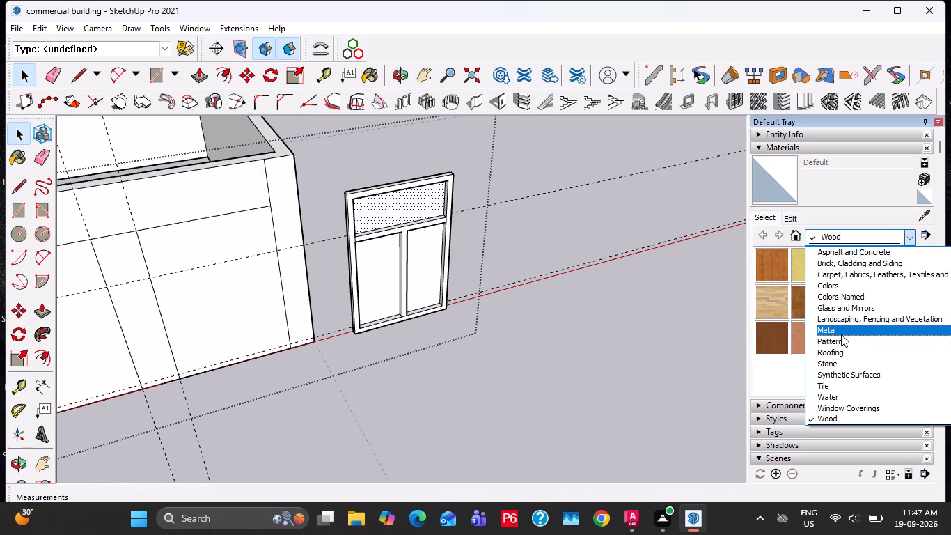
click(854, 312)
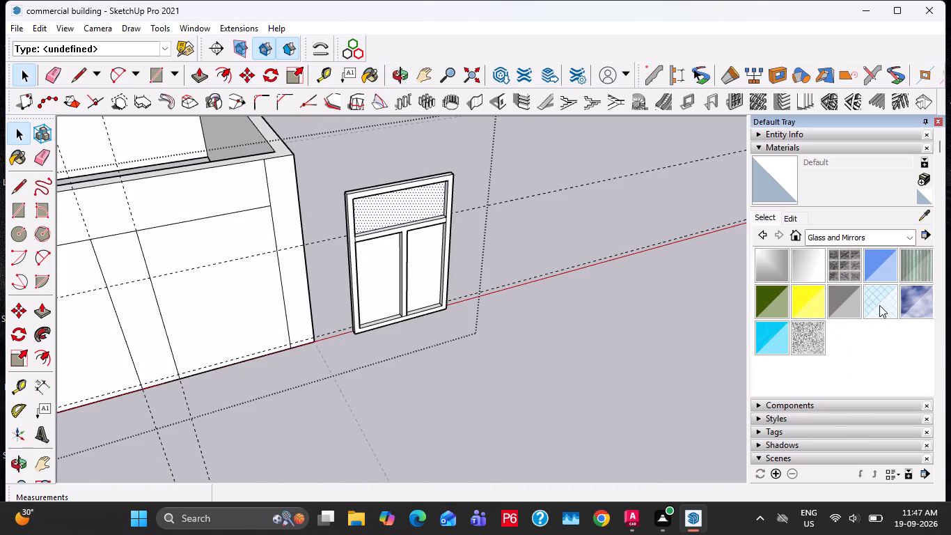
click(851, 300)
click(427, 254)
click(372, 280)
click(391, 224)
middle_drag(473, 254, 435, 234)
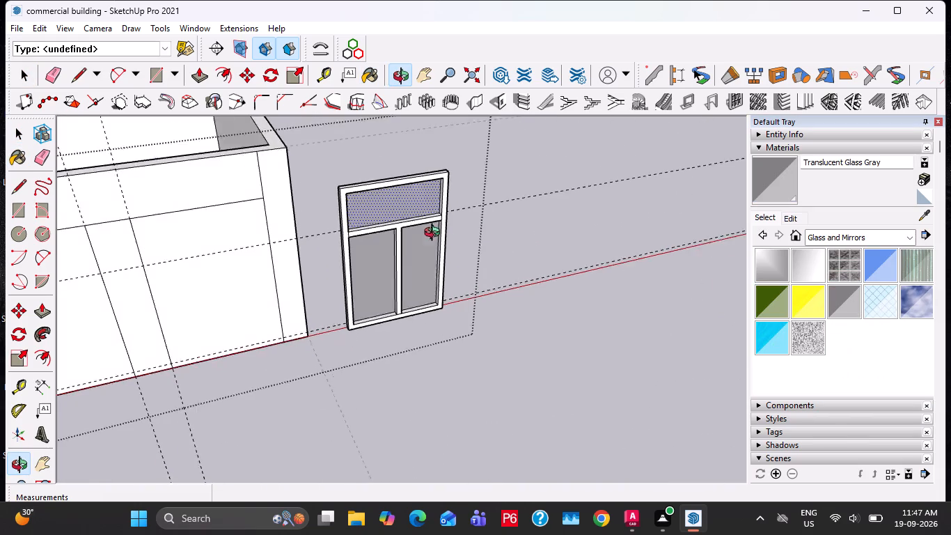
middle_drag(435, 234, 361, 174)
key(space)
Paint the window's outer frame and T-shaped bar with Color M08 from the Colors collection.
scroll(389, 229, down, 1)
triple_click(398, 217)
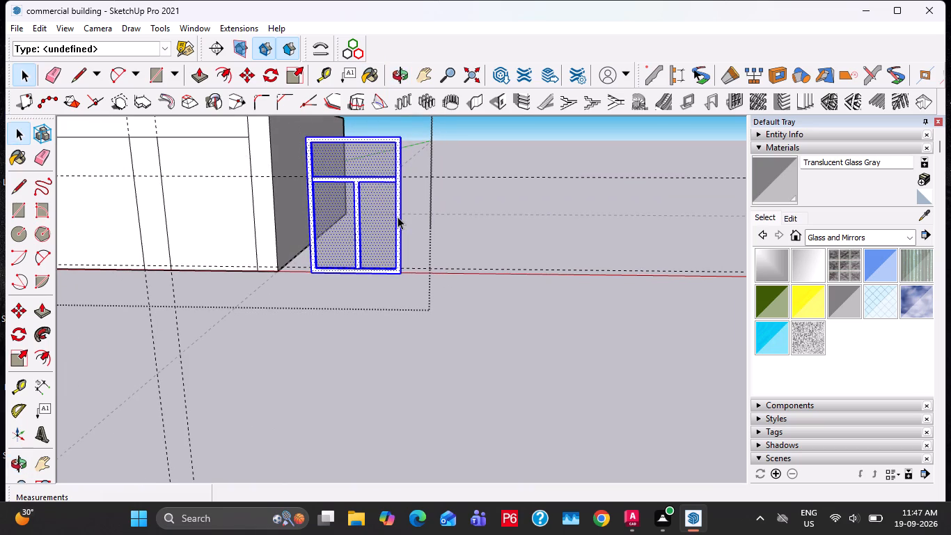
click(398, 217)
scroll(827, 336, up, 2)
click(862, 238)
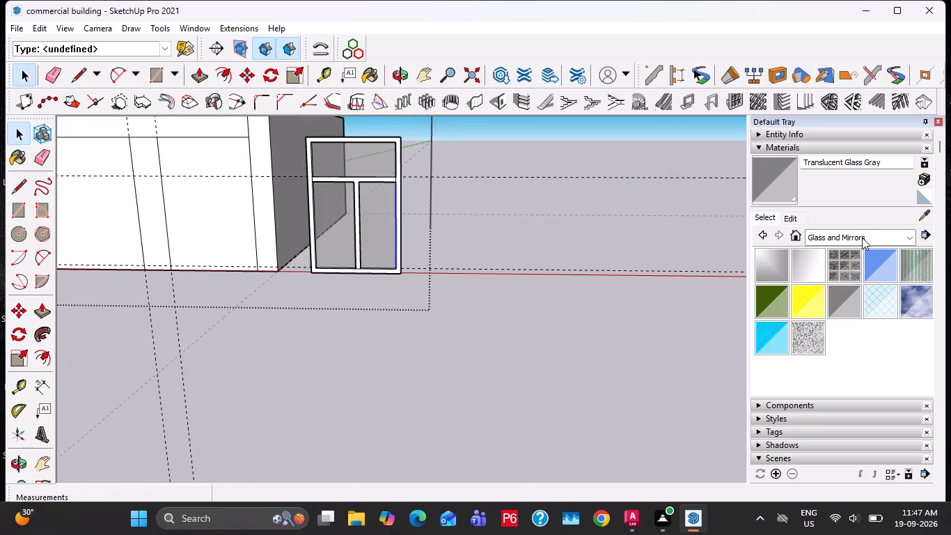
click(828, 283)
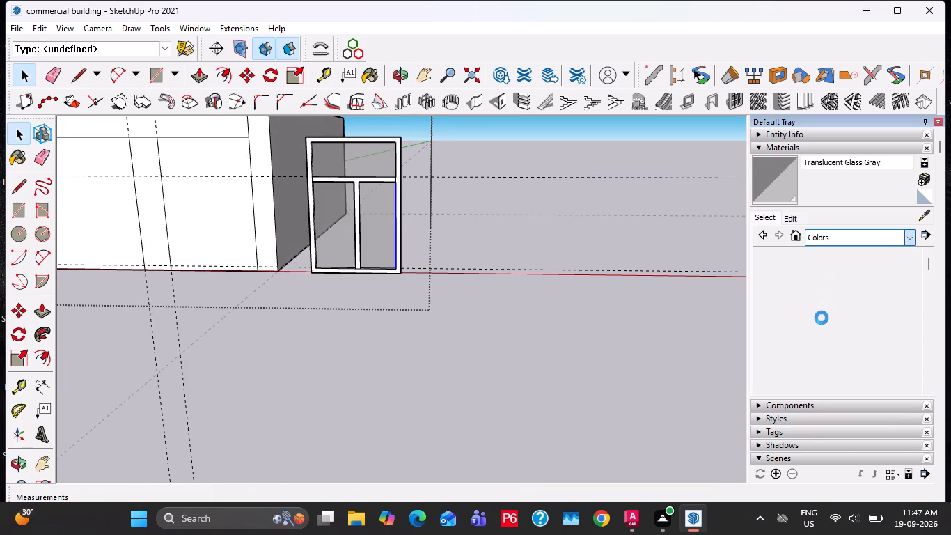
scroll(820, 318, down, 11)
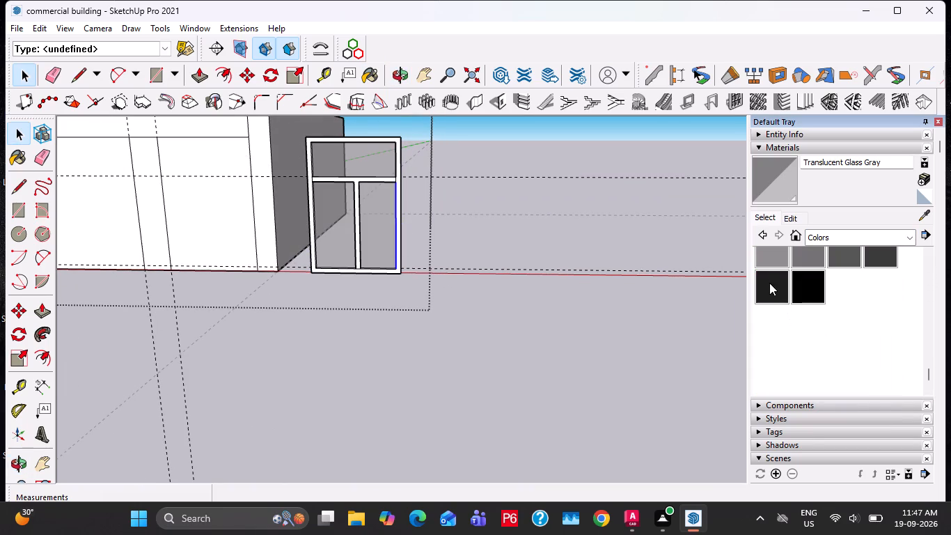
click(768, 281)
click(400, 144)
scroll(396, 146, up, 4)
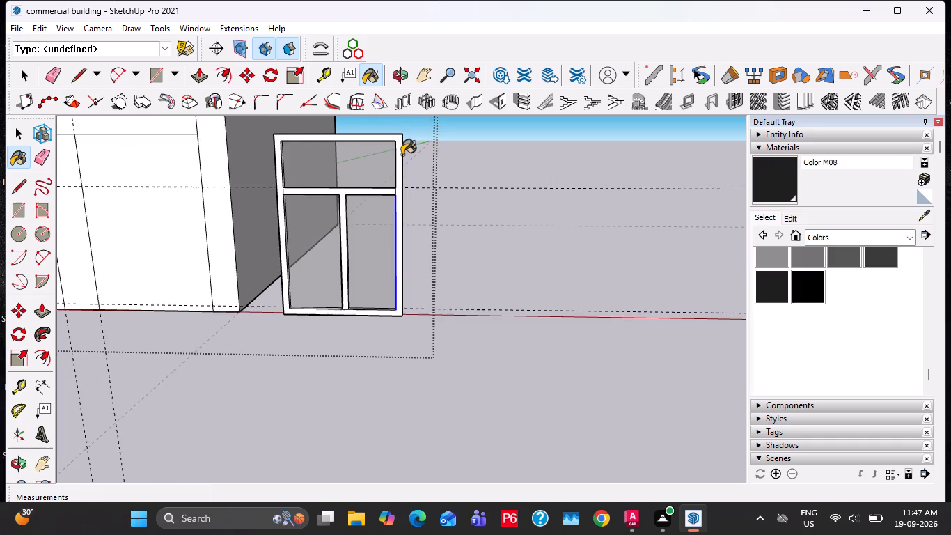
click(398, 161)
click(391, 194)
key(space)
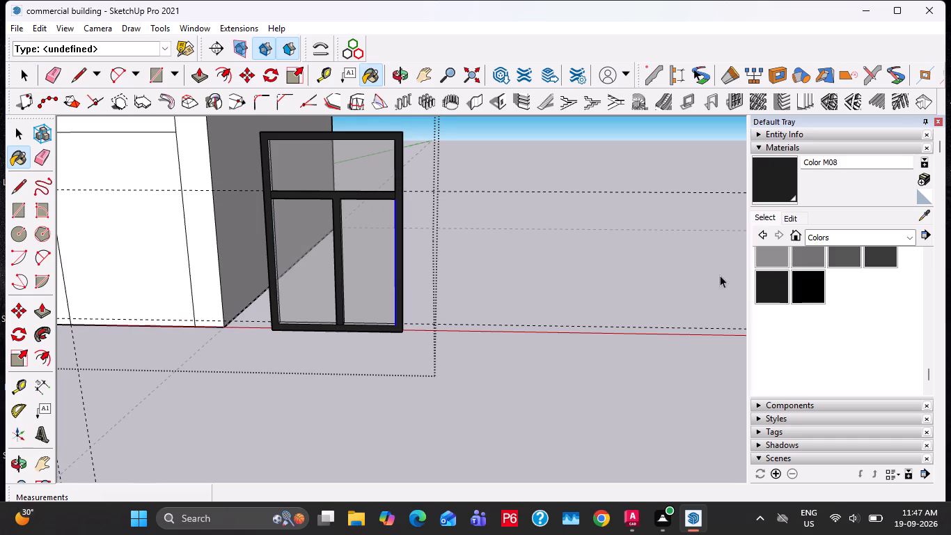
key(Escape)
Paint the building's front top beam and both front corner columns with Color M06 from the Colors collection.
scroll(826, 285, up, 2)
scroll(858, 363, down, 2)
click(842, 261)
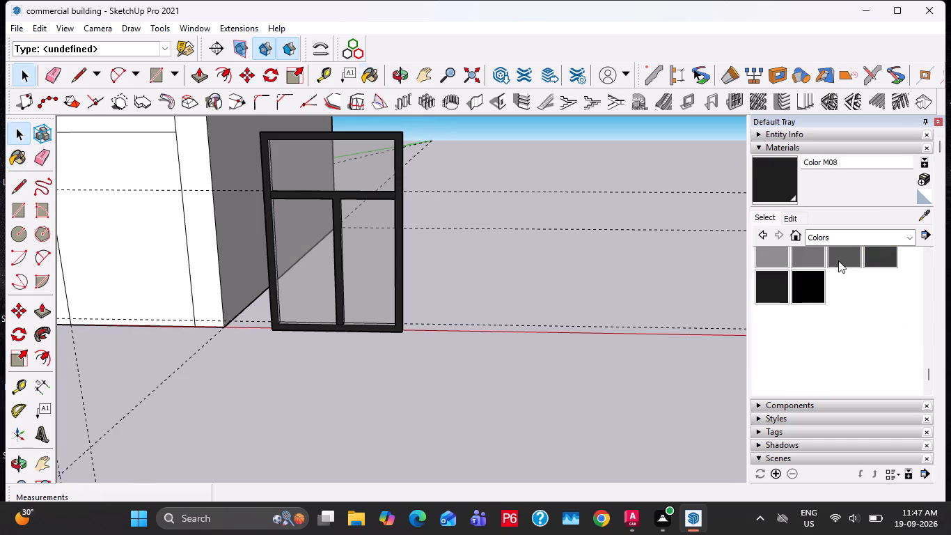
scroll(762, 304, down, 4)
scroll(305, 240, down, 1)
middle_drag(317, 240, 574, 332)
scroll(469, 312, down, 4)
middle_drag(498, 325, 398, 322)
scroll(464, 319, down, 5)
key(space)
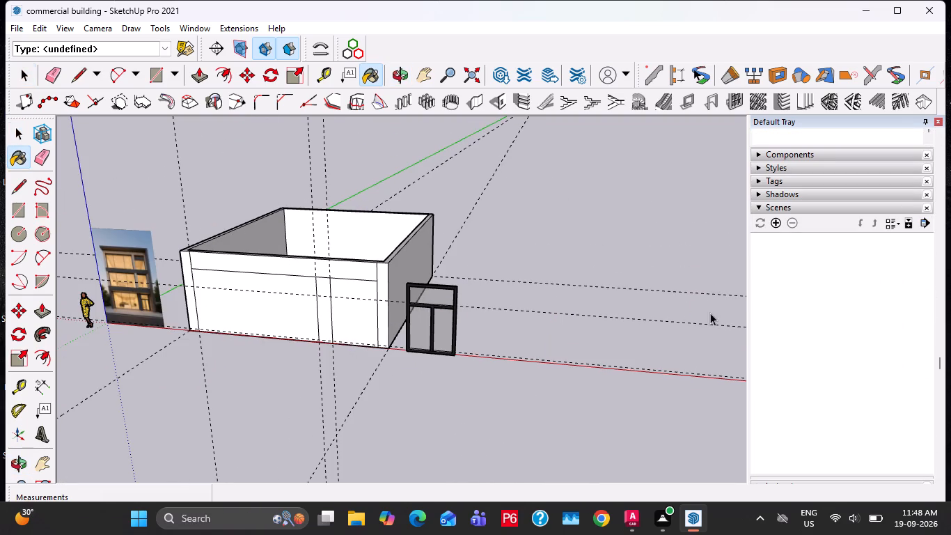
scroll(799, 267, up, 4)
shift+middle_drag(318, 300, 462, 318)
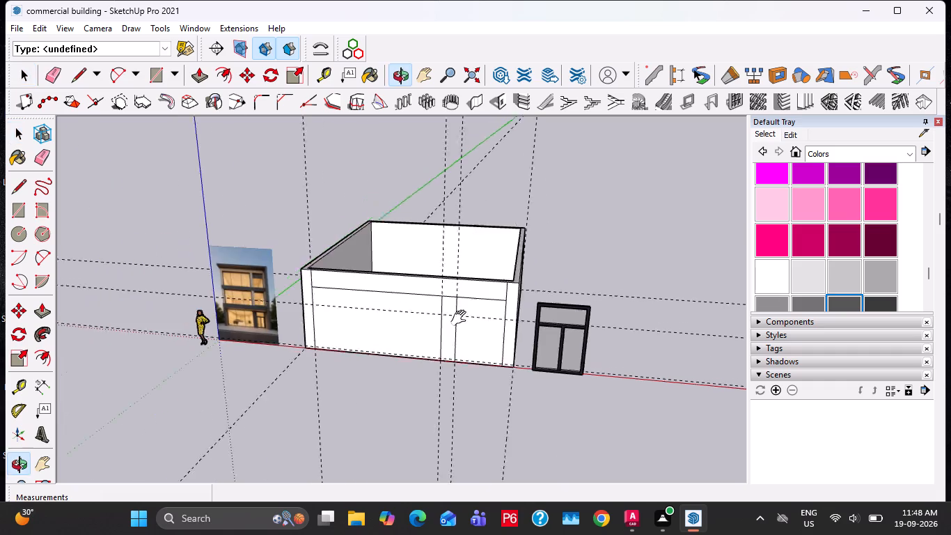
shift+middle_drag(462, 318, 484, 318)
scroll(367, 300, up, 3)
middle_drag(395, 307, 412, 283)
scroll(847, 244, up, 16)
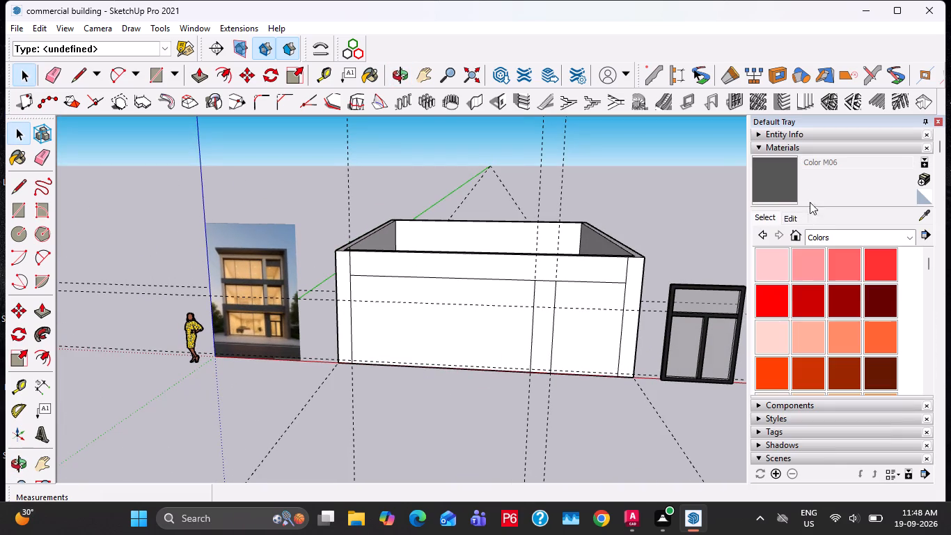
scroll(320, 319, up, 3)
shift+middle_drag(414, 308, 257, 302)
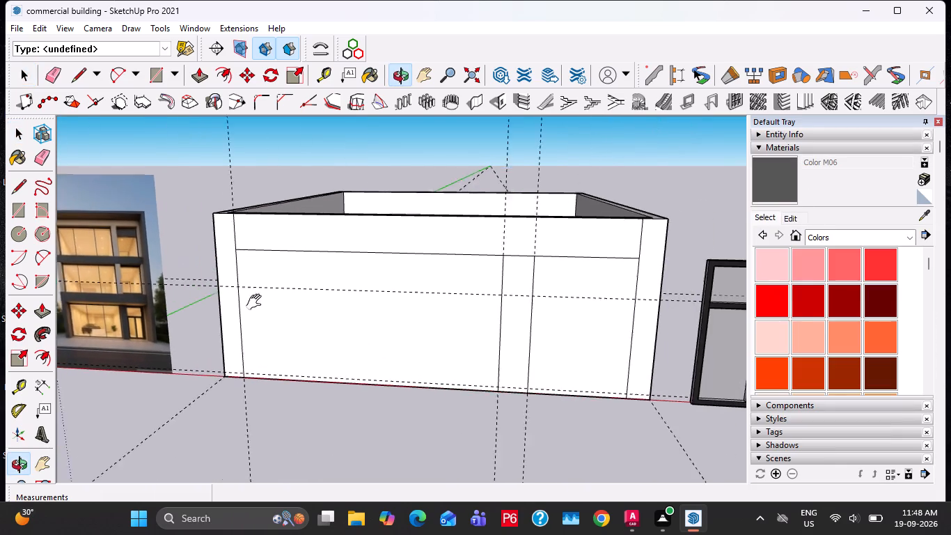
shift+middle_drag(257, 302, 249, 301)
click(609, 251)
double_click(601, 245)
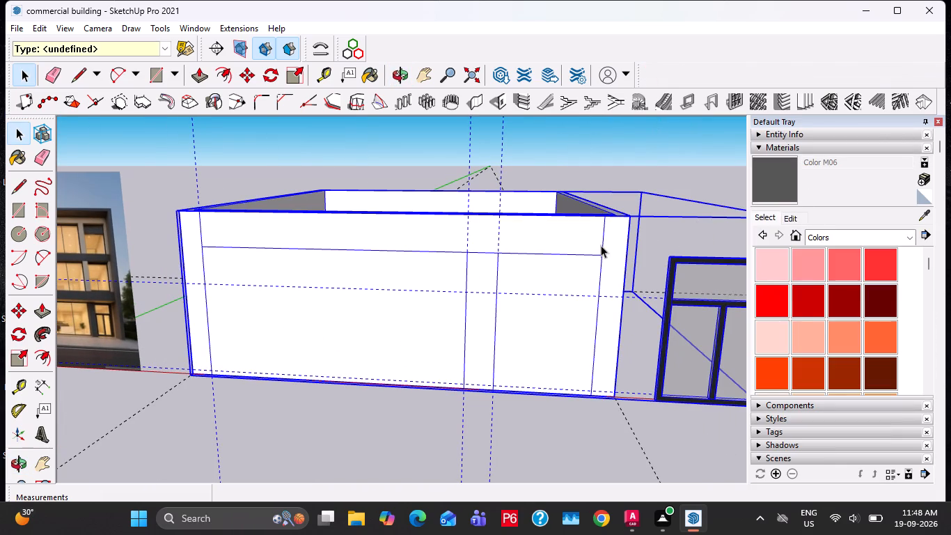
click(616, 243)
click(773, 183)
click(622, 247)
click(535, 240)
scroll(292, 245, down, 2)
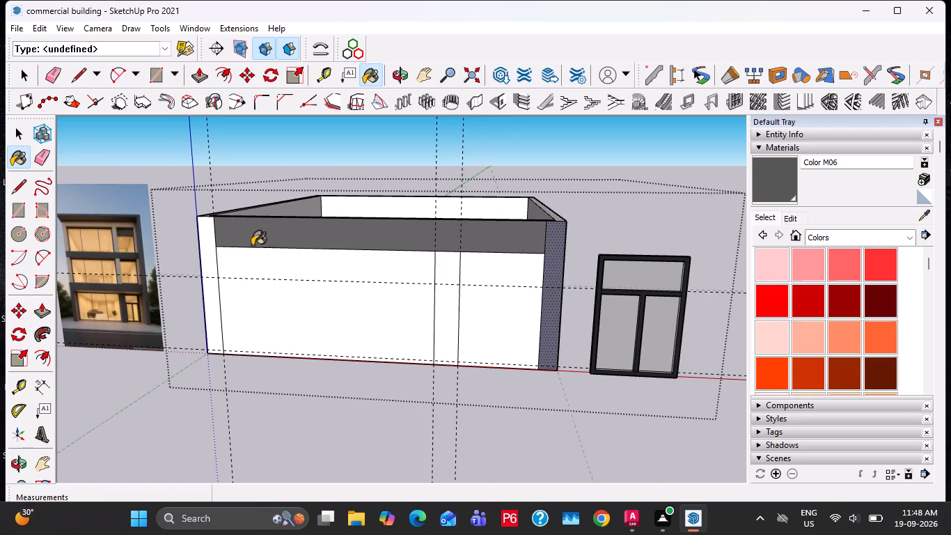
click(205, 248)
key(space)
Push the front wall's right bay face back 9" through the wall to cut the window opening.
middle_drag(290, 269, 301, 281)
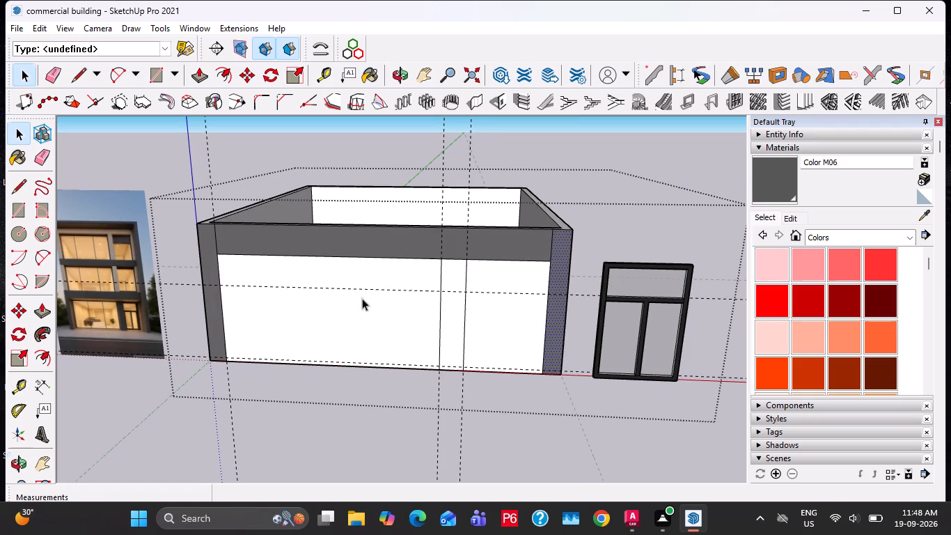
click(506, 325)
key(p)
click(505, 332)
click(488, 311)
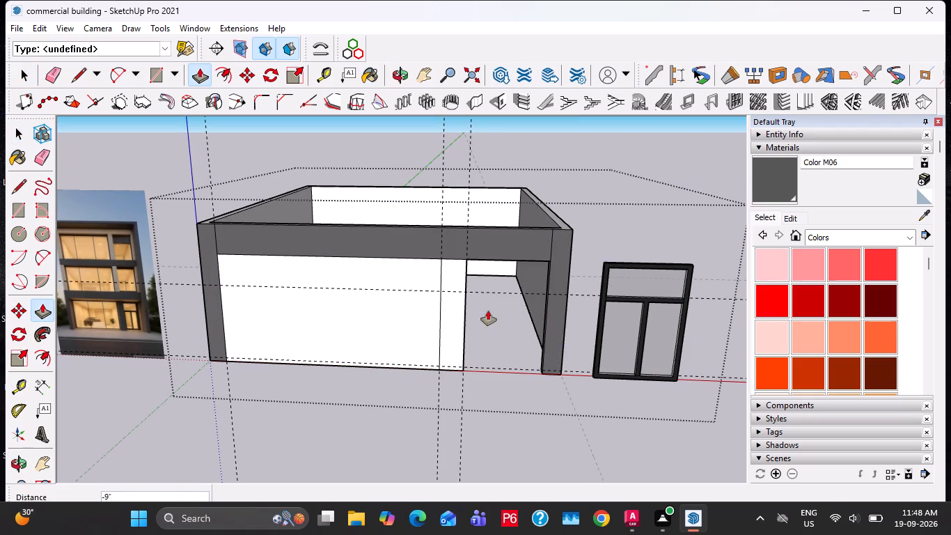
key(space)
key(Escape)
Select the entire framed window beside the building and make it a group.
double_click(612, 362)
double_click(612, 362)
drag(716, 240, 608, 378)
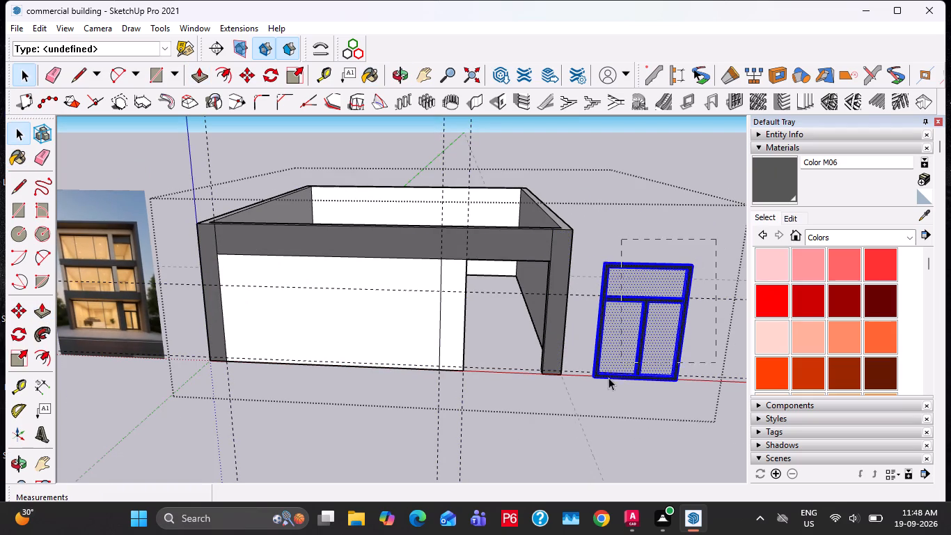
drag(608, 378, 592, 401)
right_click(617, 355)
click(663, 222)
key(Escape)
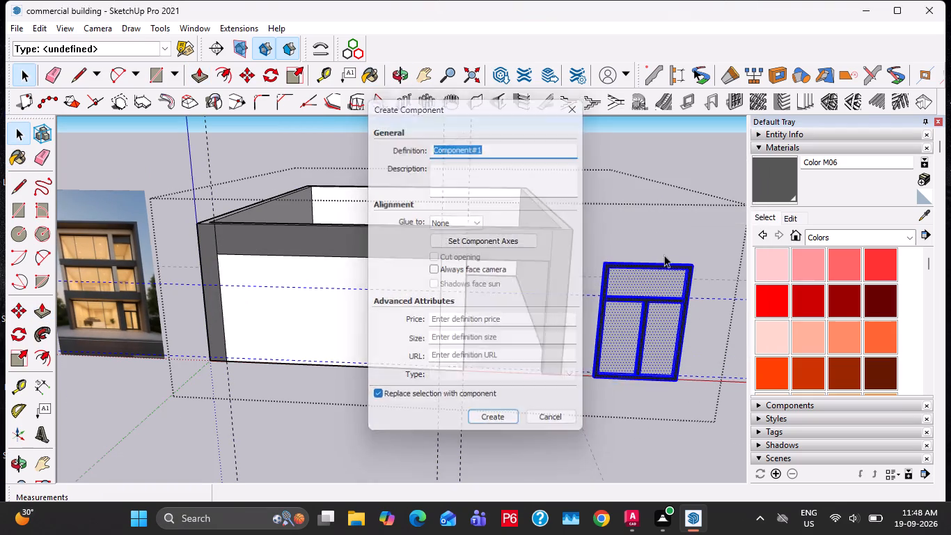
right_click(657, 297)
click(719, 174)
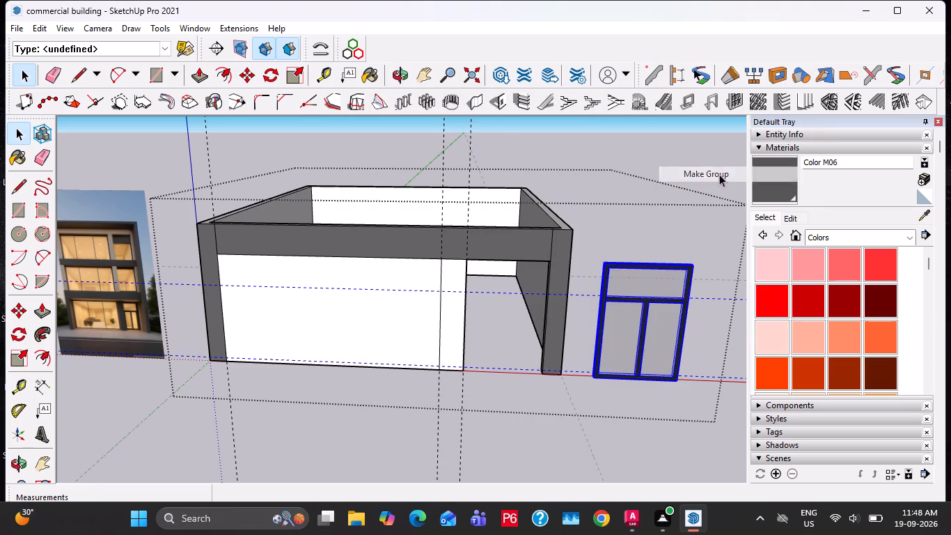
Move the window group by its lower left corner to the inner lower left corner of the right bay opening.
scroll(615, 366, up, 2)
key(m)
scroll(596, 379, up, 3)
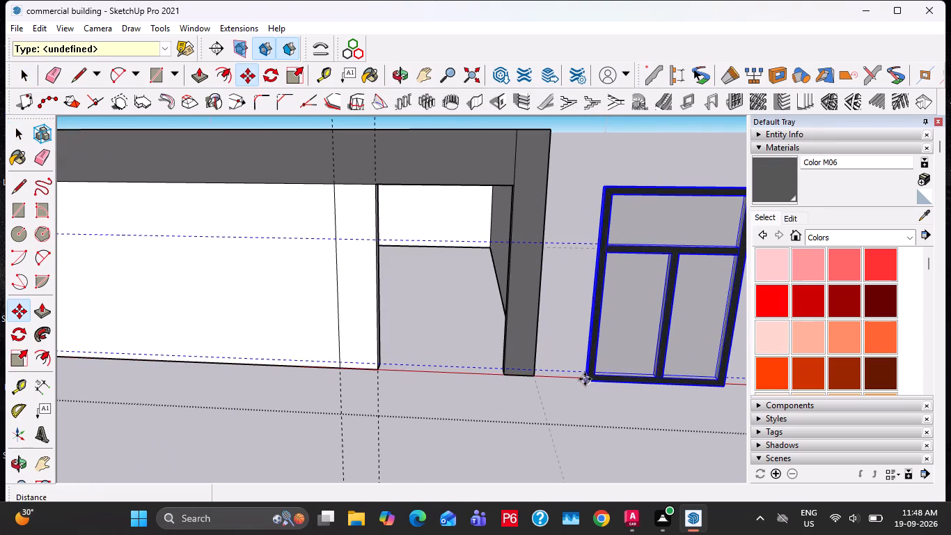
click(585, 379)
scroll(387, 348, up, 14)
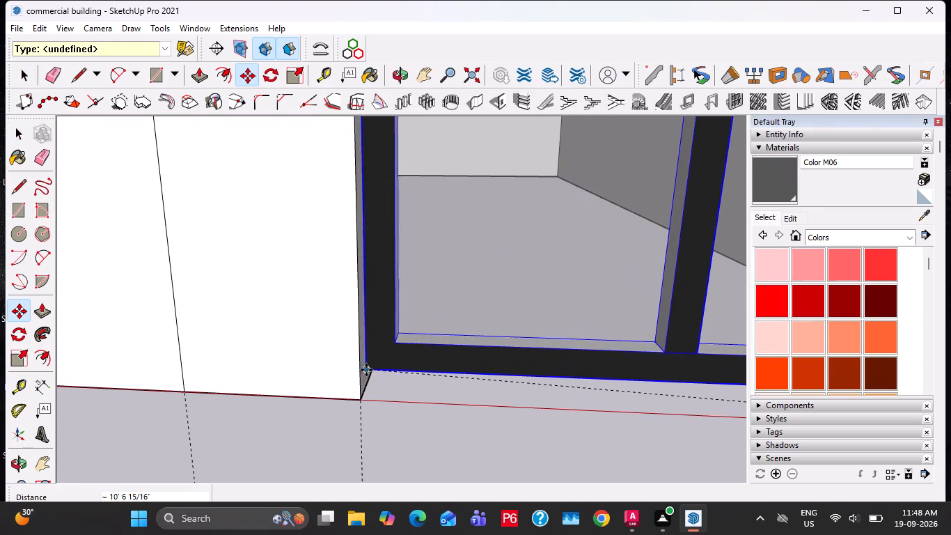
click(372, 370)
key(space)
scroll(388, 405, down, 5)
click(456, 464)
scroll(504, 417, down, 8)
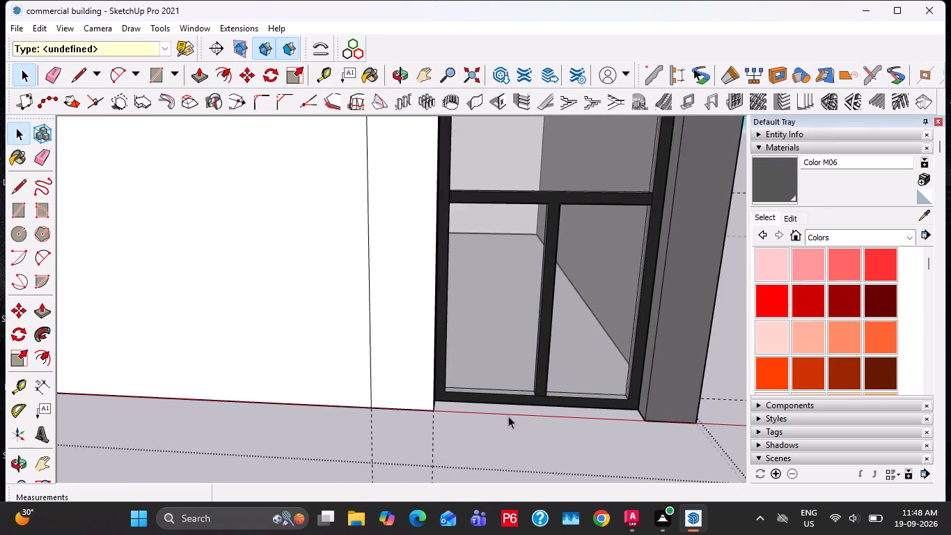
scroll(508, 416, down, 9)
middle_drag(457, 354, 474, 325)
scroll(501, 337, down, 1)
key(Escape)
key(Escape)
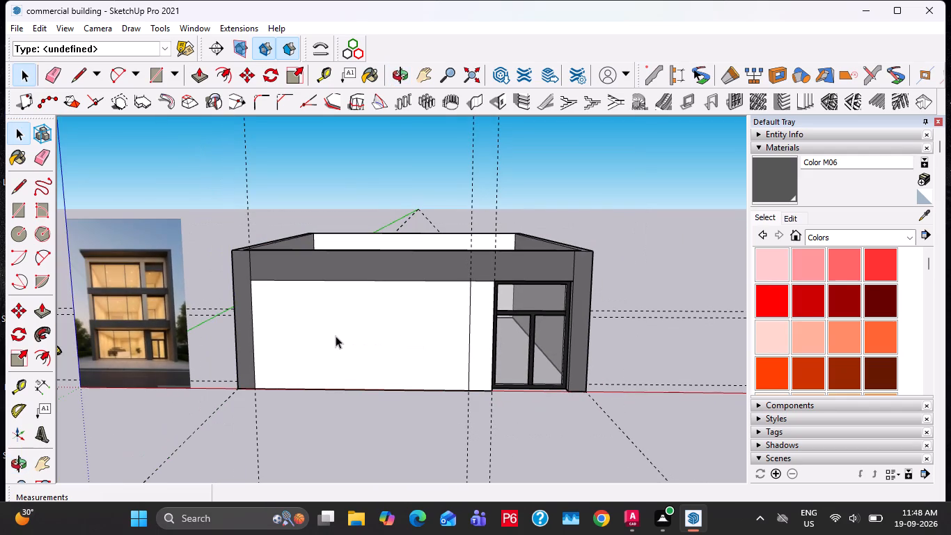
Copy the large left bay face with its edges along the red axis to the open ground beyond the building's right side.
scroll(348, 341, up, 1)
middle_drag(349, 343, 433, 348)
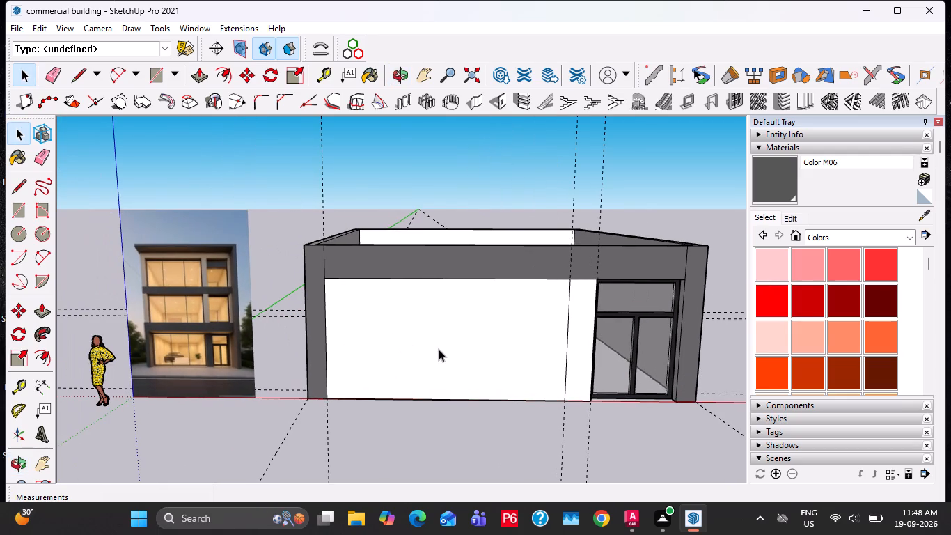
double_click(439, 349)
click(420, 338)
click(420, 338)
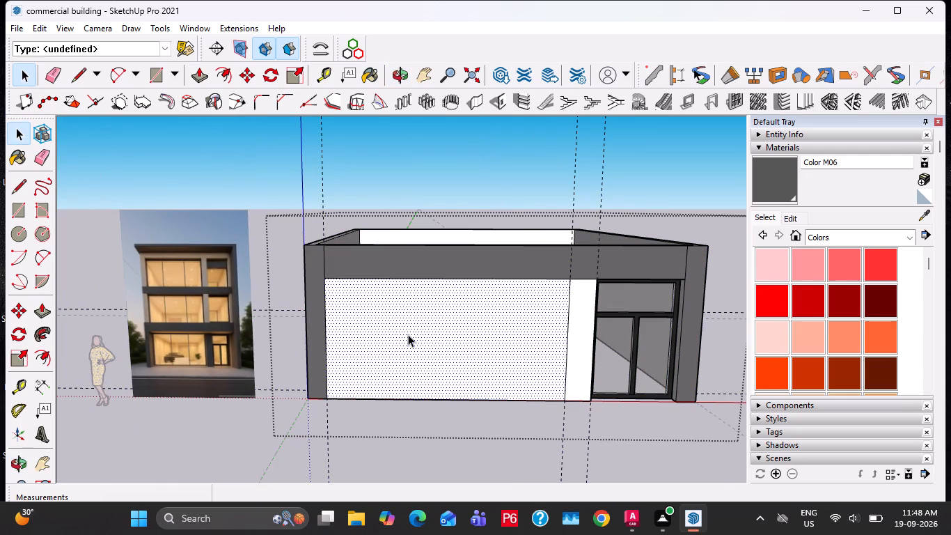
double_click(408, 334)
scroll(402, 334, down, 2)
key(m)
click(336, 382)
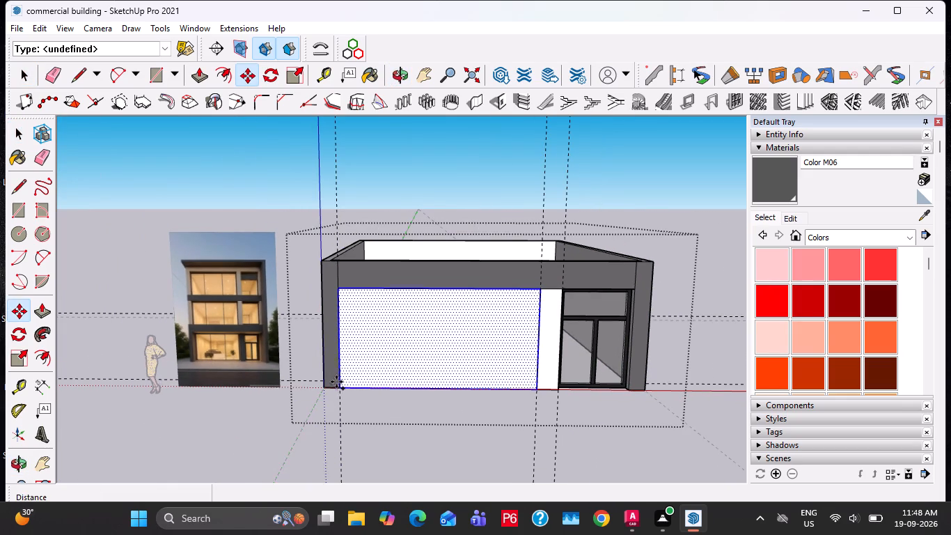
shift+middle_drag(588, 387, 324, 393)
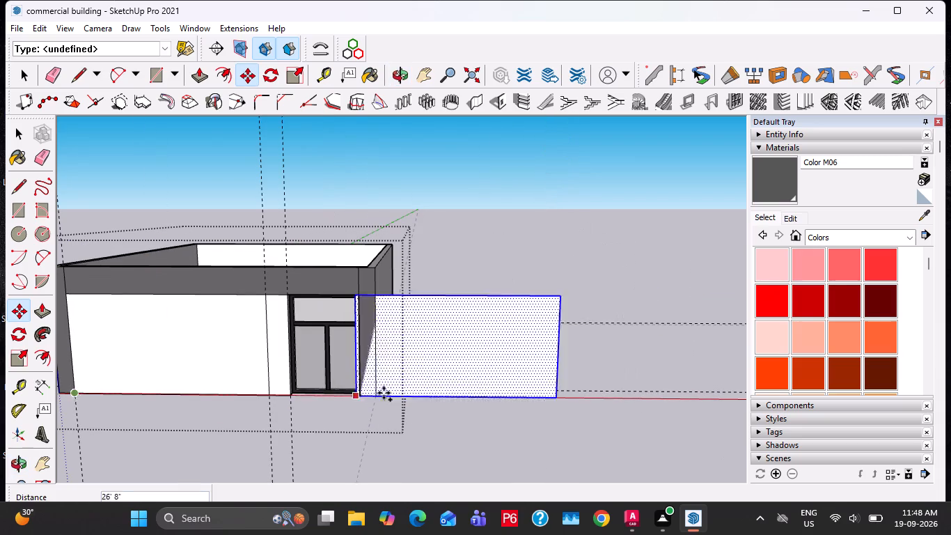
click(428, 398)
key(space)
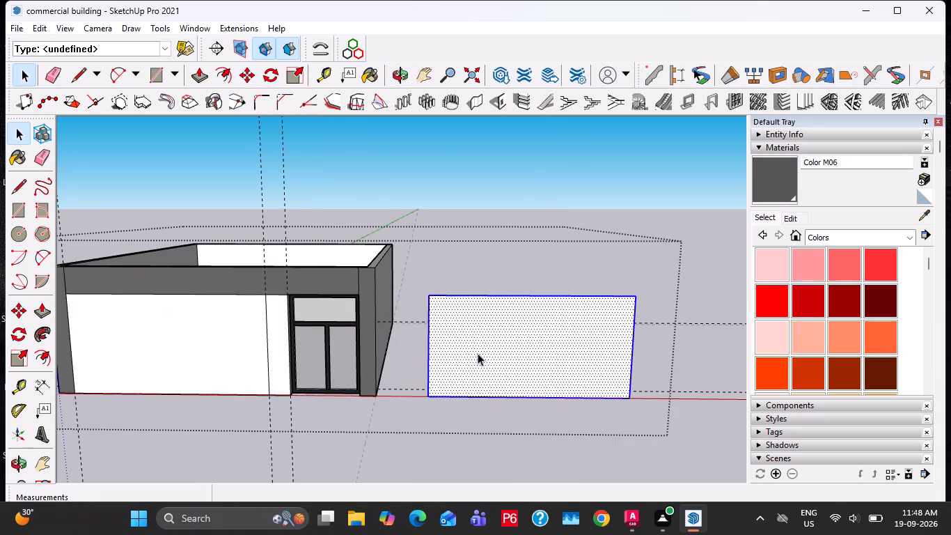
Add a vertical guide on the copied panel's left edge and copy it 18' 6" to the right edge, divided into 3 equal spaces.
scroll(479, 352, down, 5)
scroll(479, 352, up, 3)
click(480, 353)
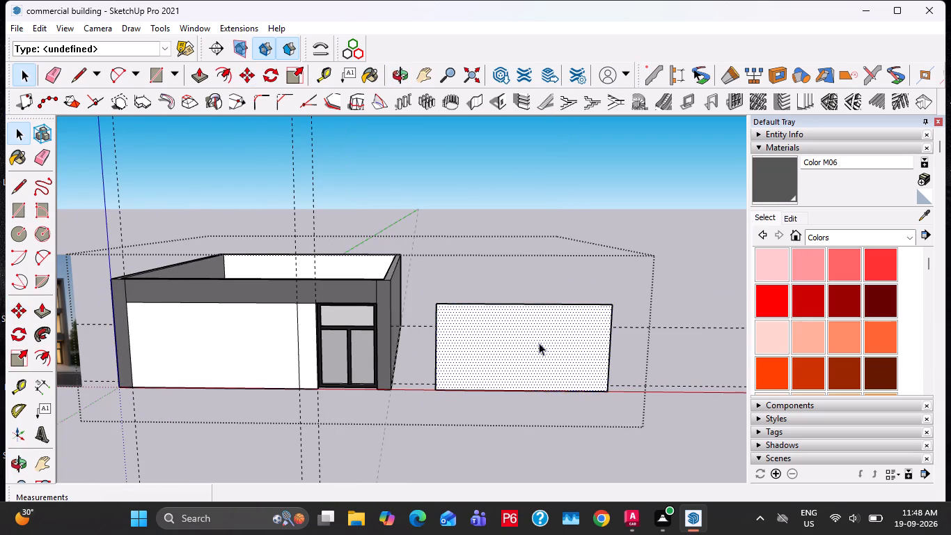
scroll(489, 358, up, 2)
key(t)
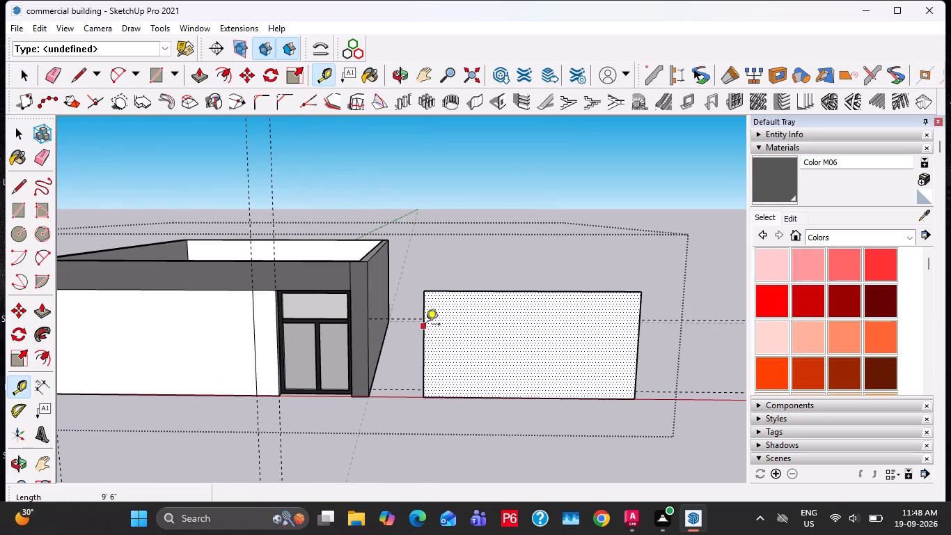
double_click(425, 325)
key(space)
click(425, 232)
key(m)
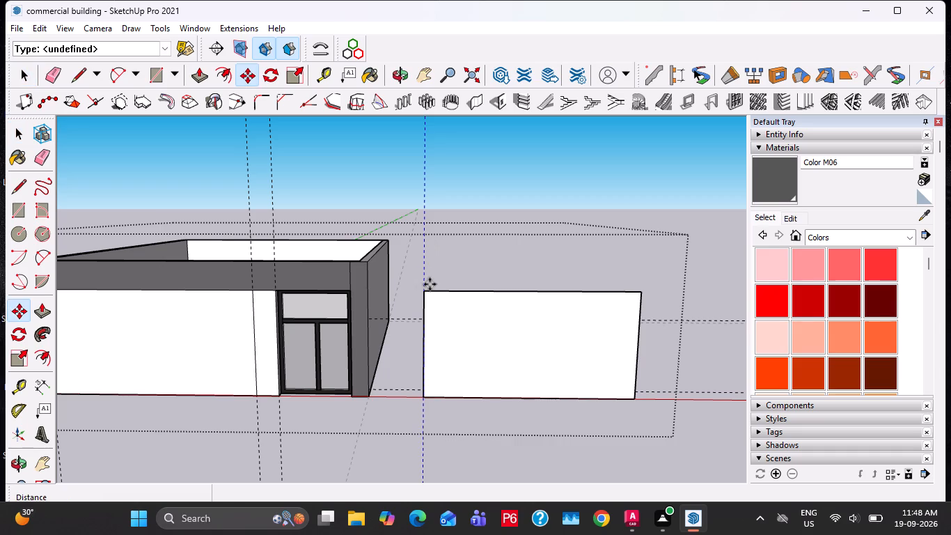
click(428, 293)
click(638, 297)
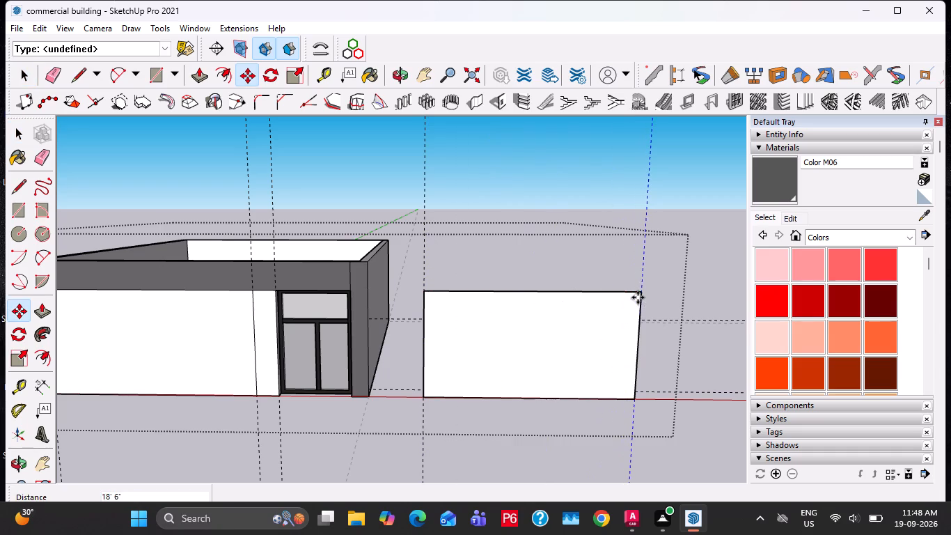
key(slash)
key(3)
key(Return)
key(space)
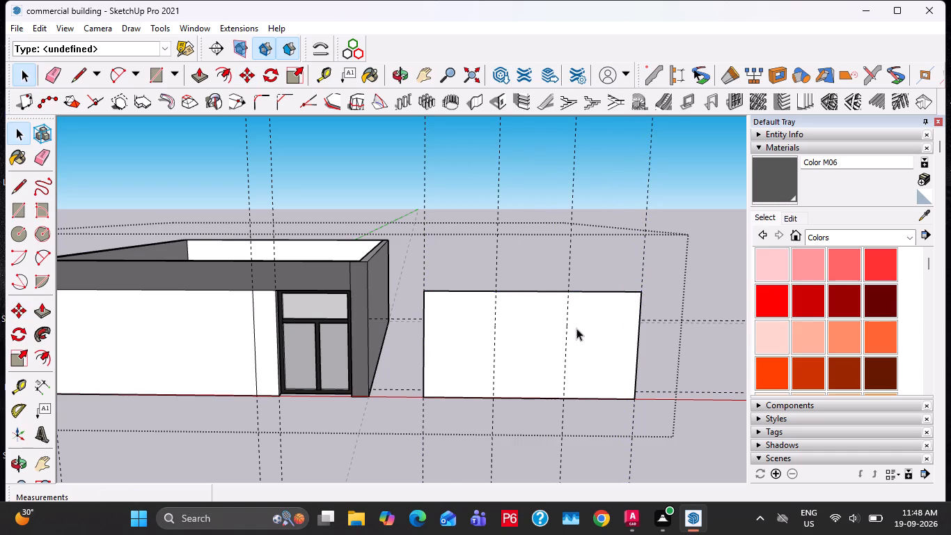
Draw two vertical lines along the intermediate guides, from top to bottom edge, to split the copied panel into three equal bays.
click(577, 329)
scroll(573, 340, up, 3)
key(l)
click(565, 278)
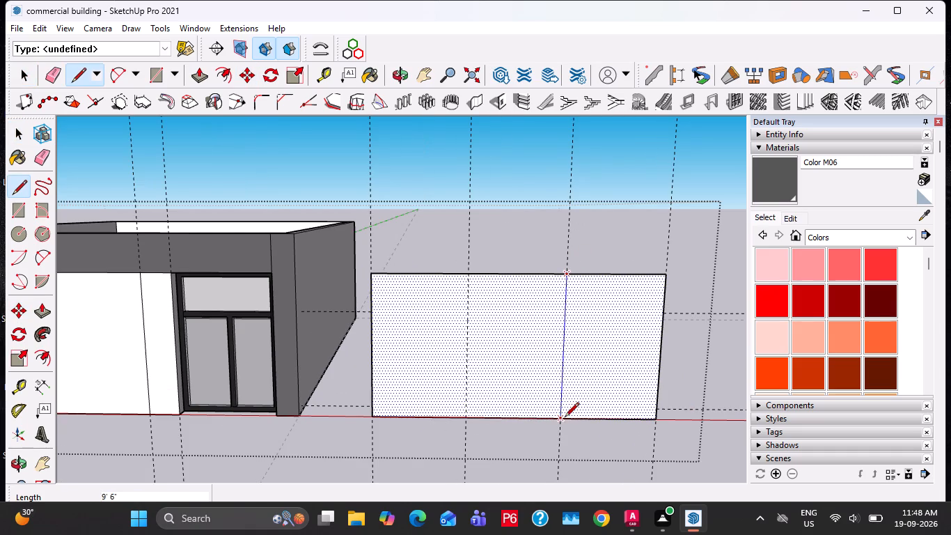
click(565, 418)
key(space)
key(l)
click(471, 279)
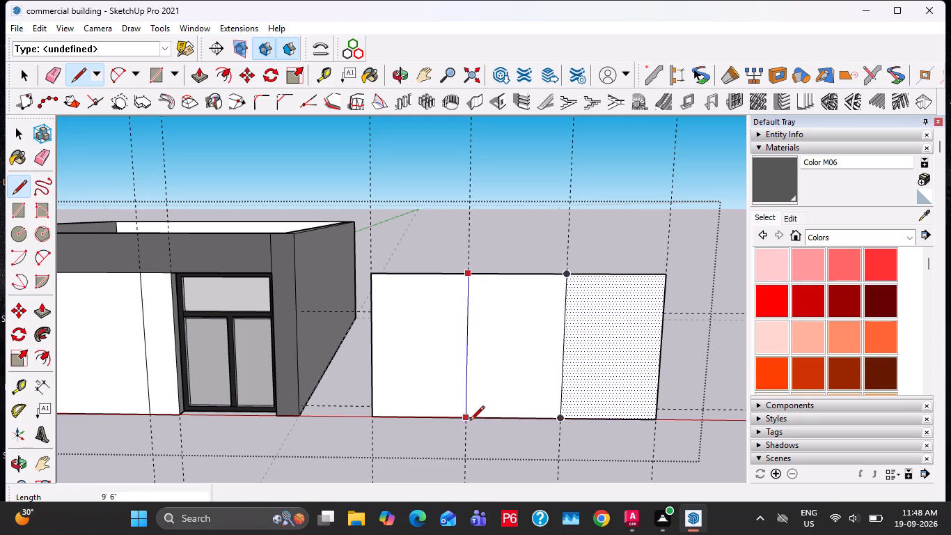
click(470, 417)
key(space)
click(464, 370)
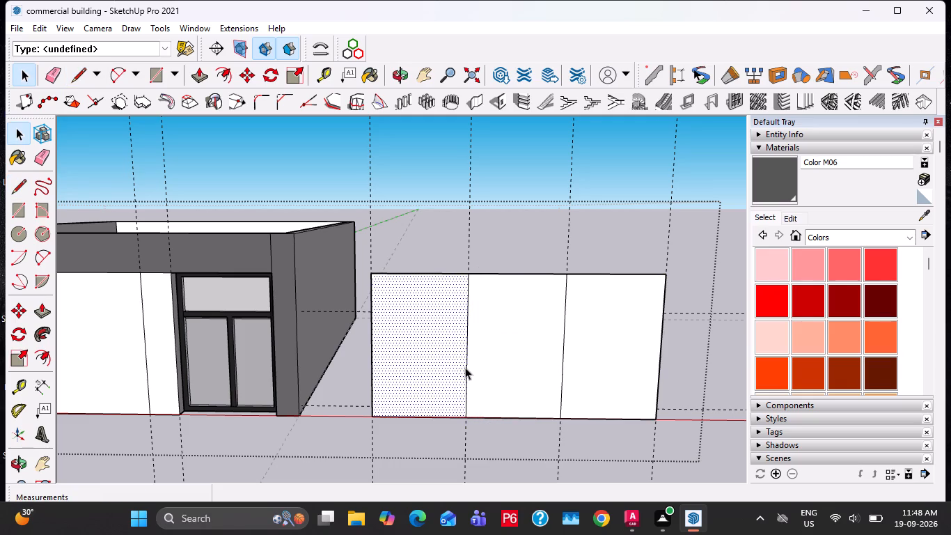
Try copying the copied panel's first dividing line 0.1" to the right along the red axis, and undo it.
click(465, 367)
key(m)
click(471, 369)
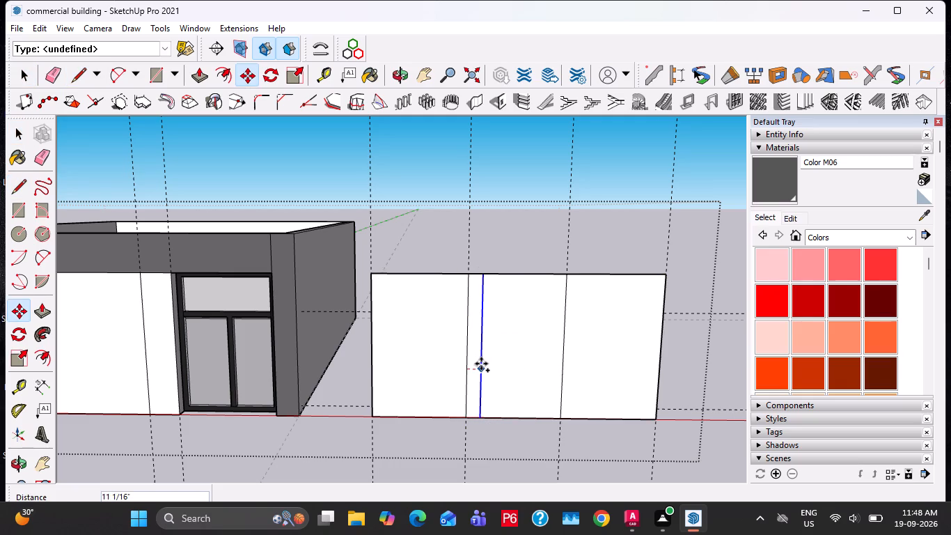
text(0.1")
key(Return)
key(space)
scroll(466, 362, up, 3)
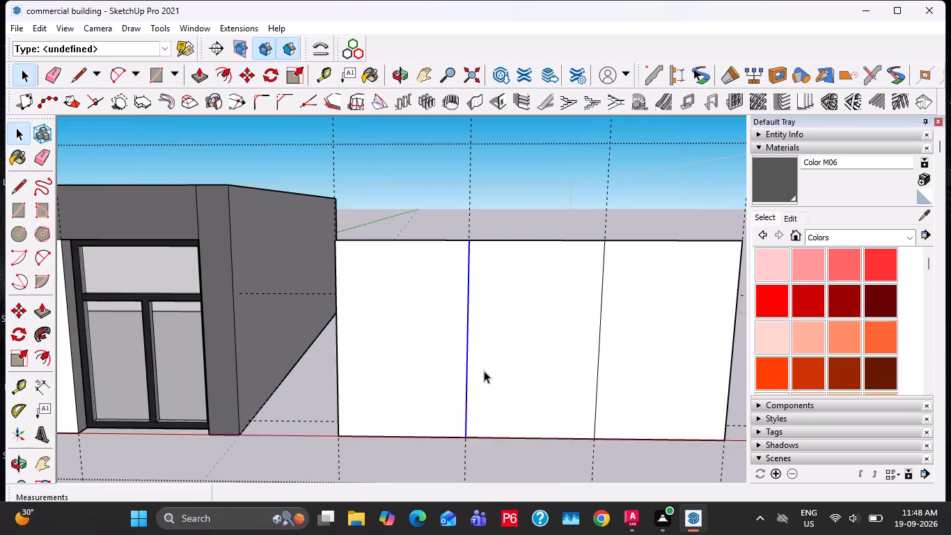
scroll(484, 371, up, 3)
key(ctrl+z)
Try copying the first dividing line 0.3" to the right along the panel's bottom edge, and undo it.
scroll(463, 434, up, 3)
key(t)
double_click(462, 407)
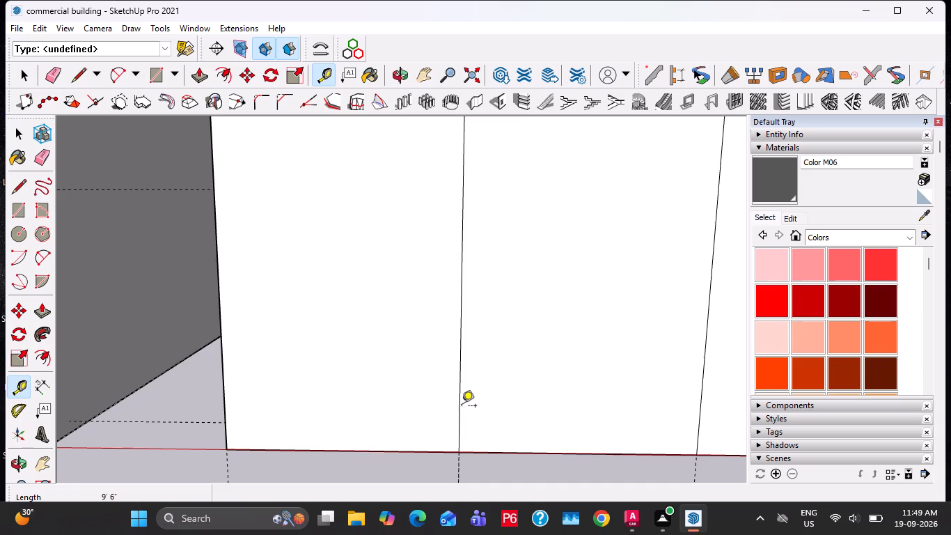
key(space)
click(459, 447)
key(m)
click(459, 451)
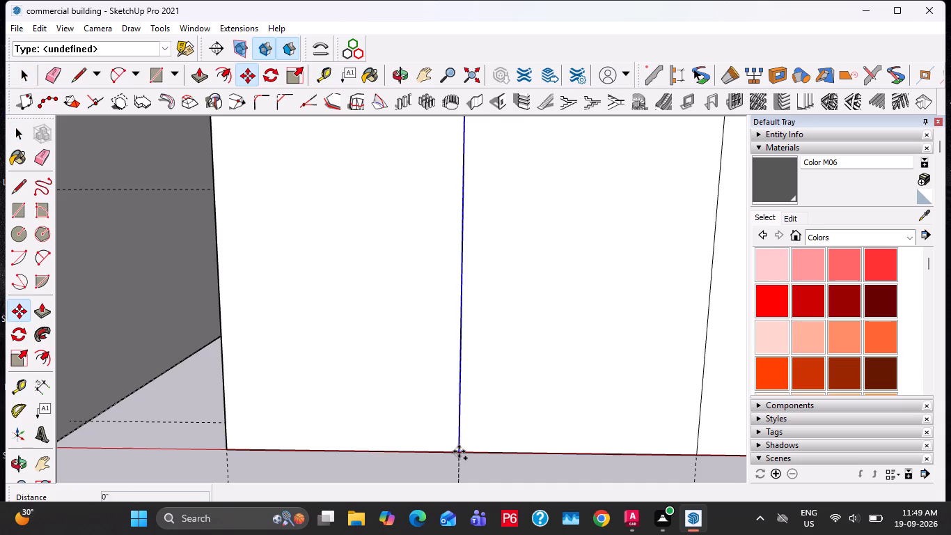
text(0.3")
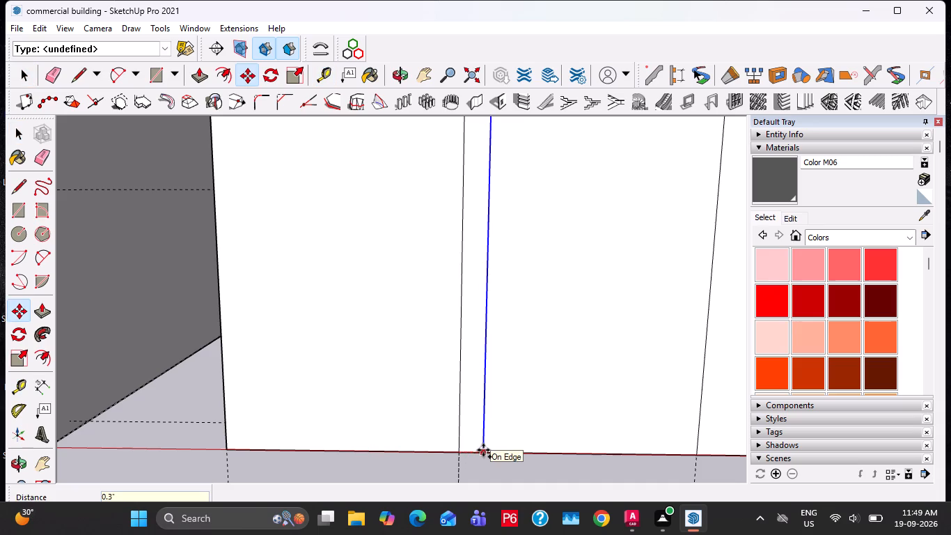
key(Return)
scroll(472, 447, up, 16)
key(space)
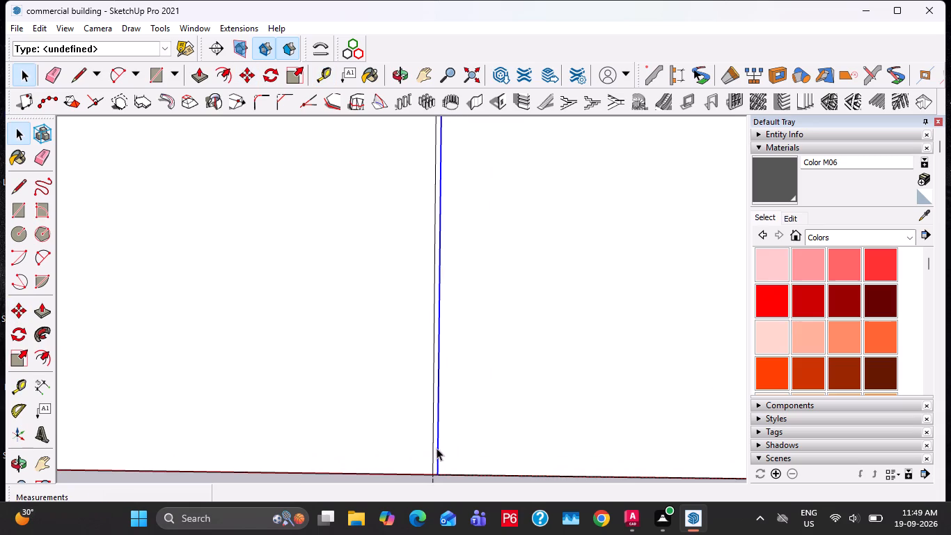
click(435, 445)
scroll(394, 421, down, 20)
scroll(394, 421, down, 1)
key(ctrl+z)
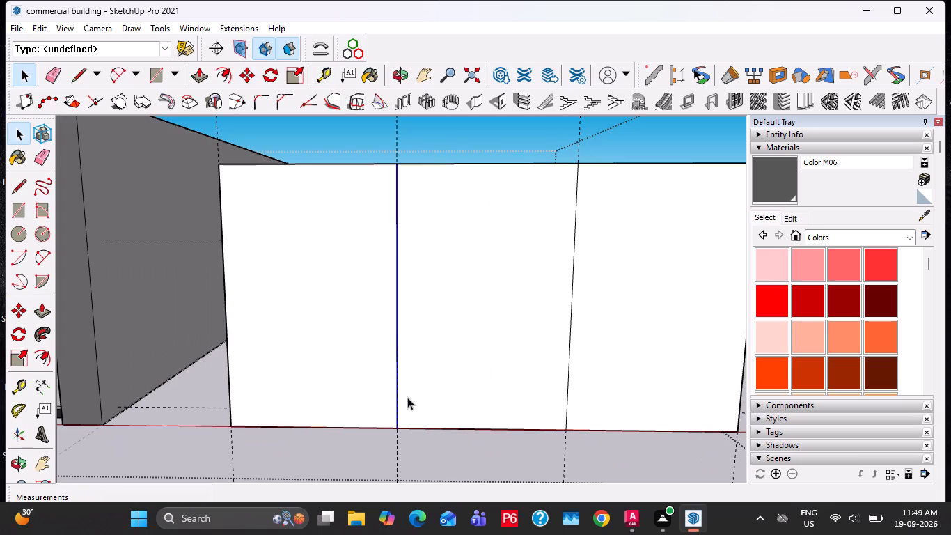
Add a vertical guide 0.5" to the right of the copied panel's first dividing line.
key(t)
click(398, 377)
text(0.5")
key(Return)
key(space)
scroll(404, 434, up, 20)
scroll(404, 434, up, 1)
key(Escape)
middle_drag(441, 412, 419, 398)
scroll(456, 425, up, 1)
key(t)
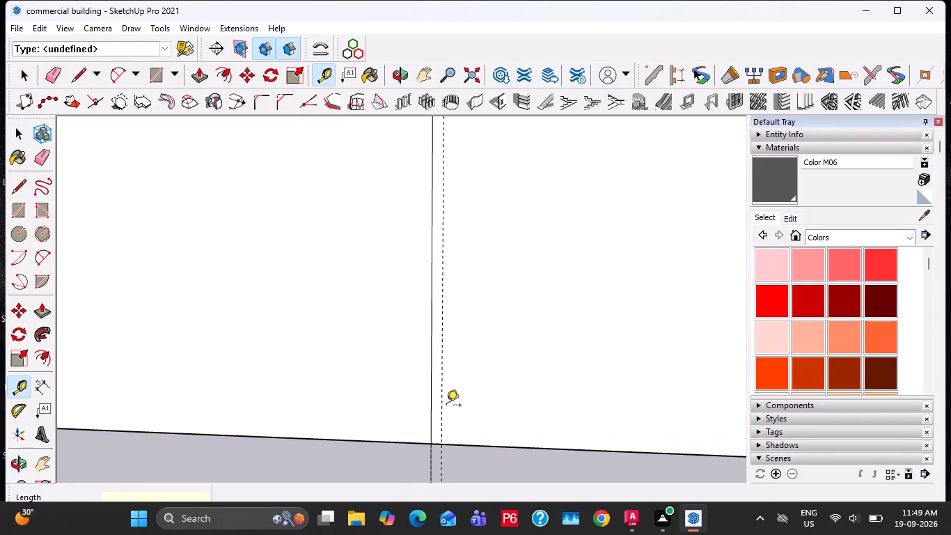
click(444, 406)
key(space)
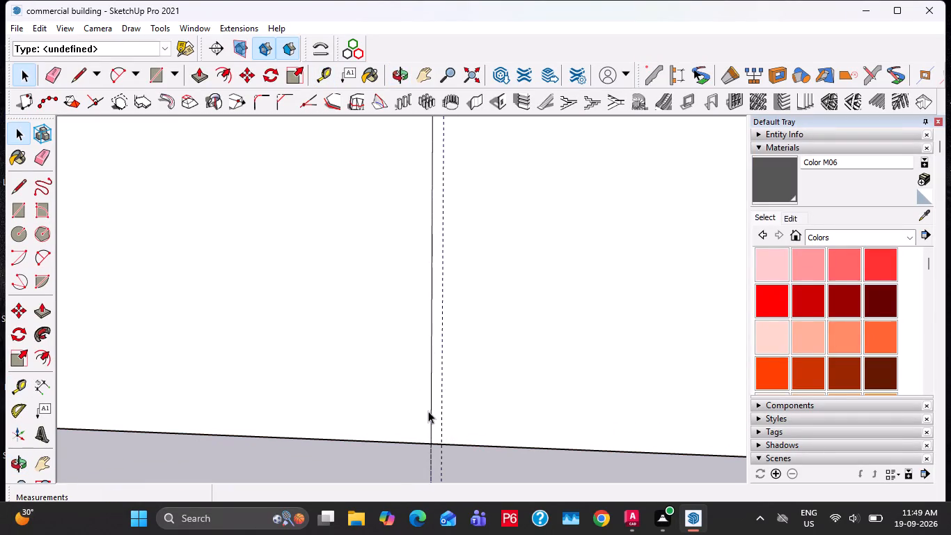
Copy the first dividing line onto the 0.5" guide to form a narrow vertical mullion strip.
click(428, 411)
triple_click(432, 417)
click(432, 415)
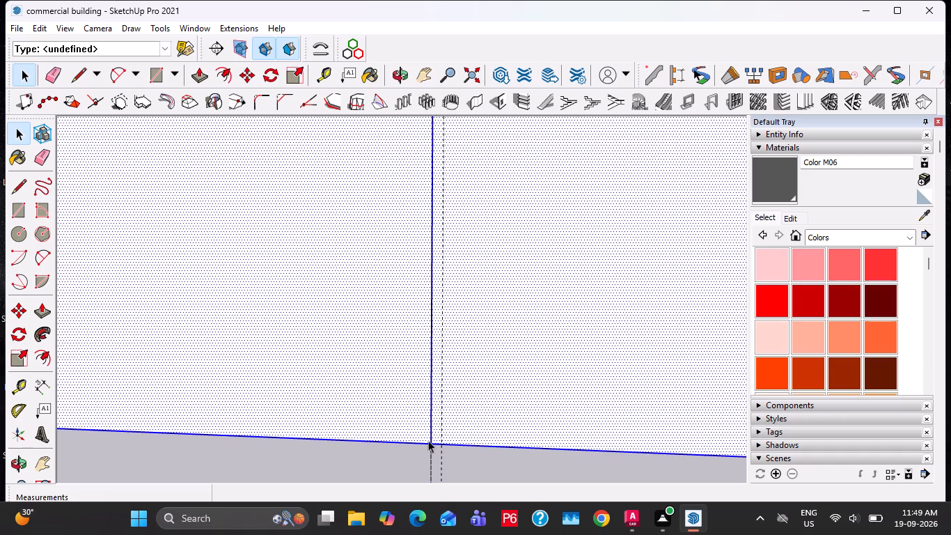
click(431, 434)
key(m)
click(432, 447)
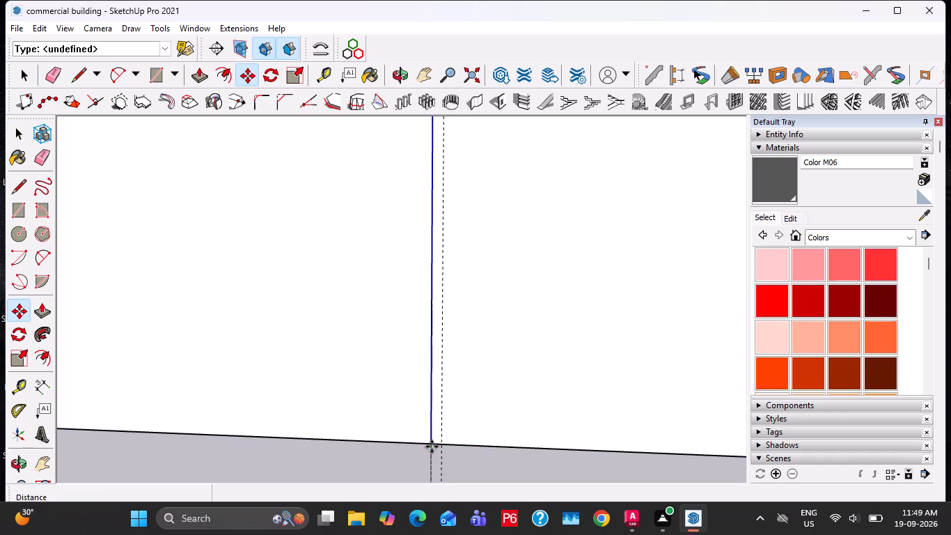
click(442, 443)
key(space)
Copy the narrow mullion strip with its edges to the second dividing line, aligned by its lower left corner.
click(434, 416)
scroll(434, 416, down, 1)
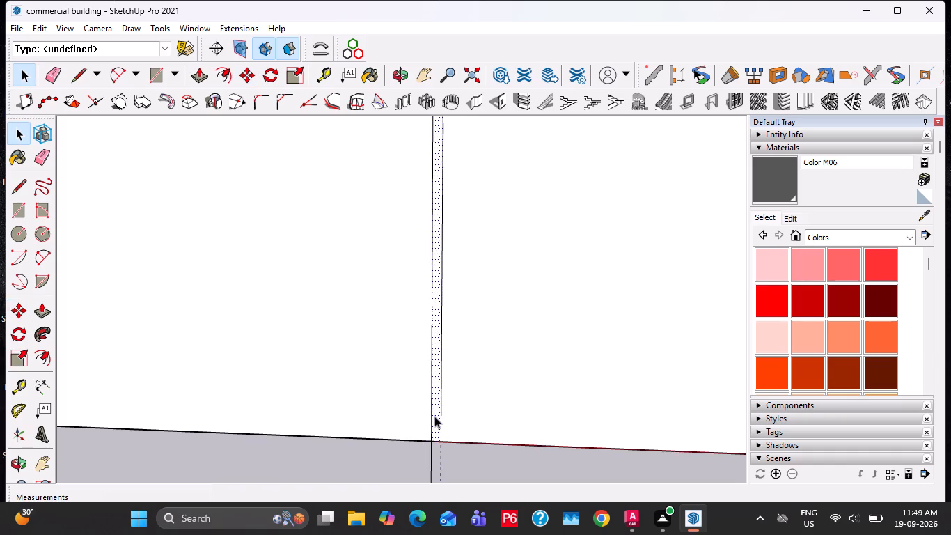
double_click(434, 417)
key(m)
click(433, 442)
scroll(508, 441, down, 7)
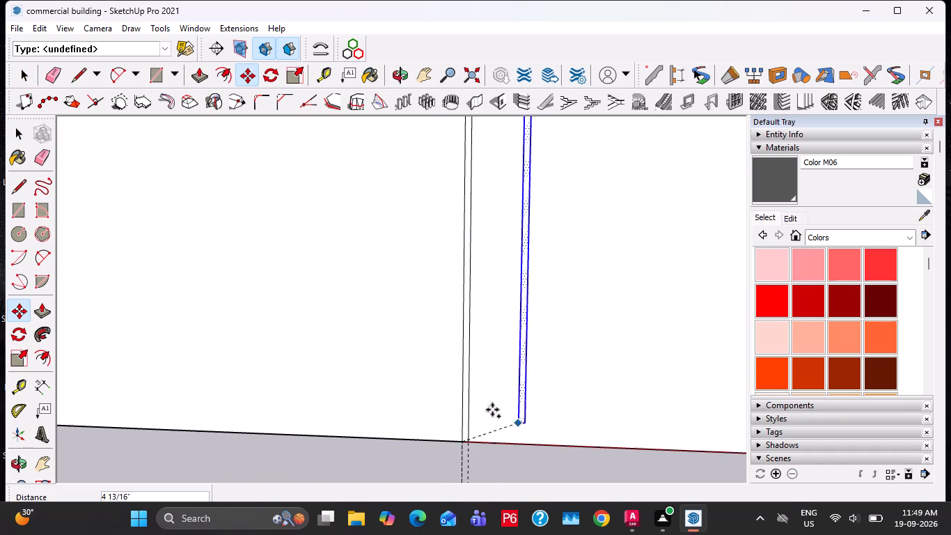
scroll(492, 410, down, 11)
shift+middle_drag(663, 417, 409, 403)
scroll(489, 426, up, 8)
click(459, 413)
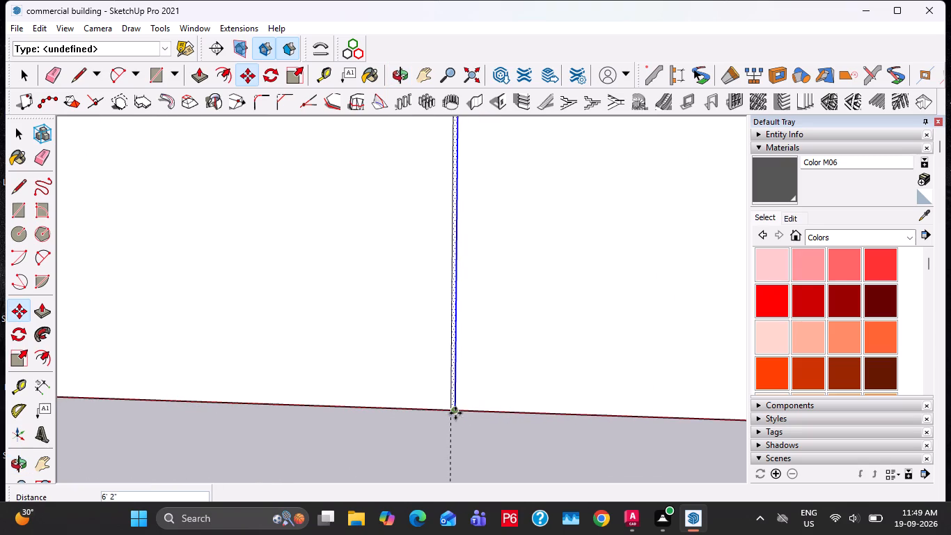
scroll(452, 409, up, 6)
click(450, 410)
scroll(518, 410, down, 5)
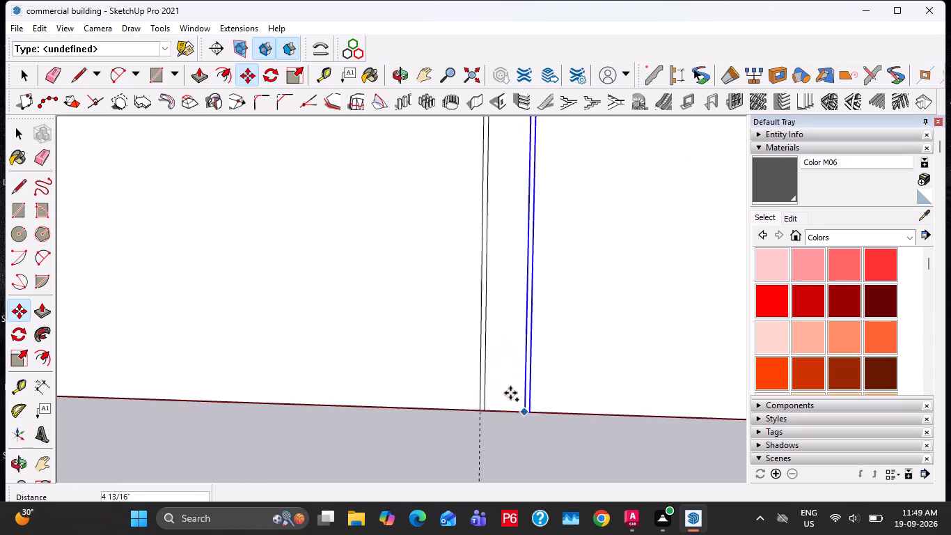
scroll(510, 393, down, 20)
scroll(510, 393, down, 2)
key(space)
Push/Pull the right bay of the copied panel outward 0.5" and repeat it on the middle and left bays.
middle_drag(544, 284, 531, 448)
click(545, 261)
key(p)
click(545, 261)
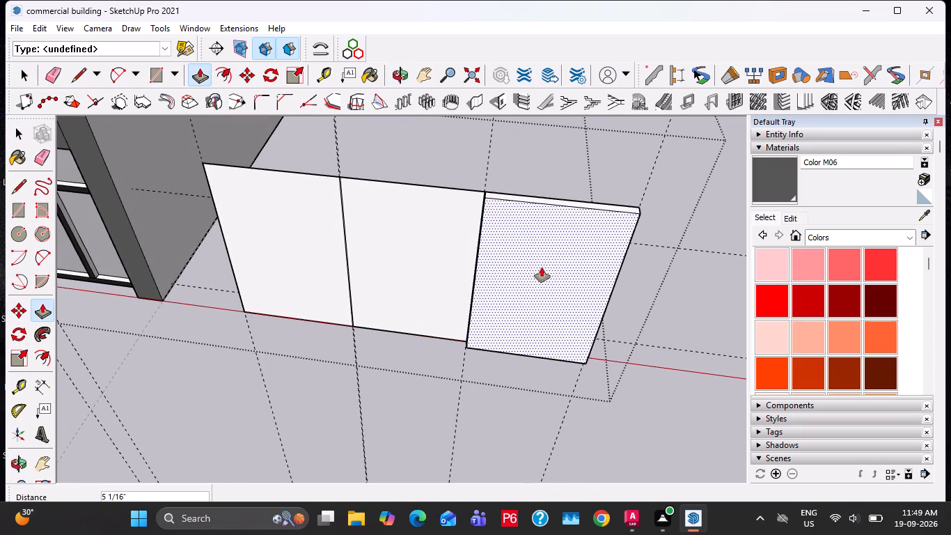
text(0.)
text(5")
key(Return)
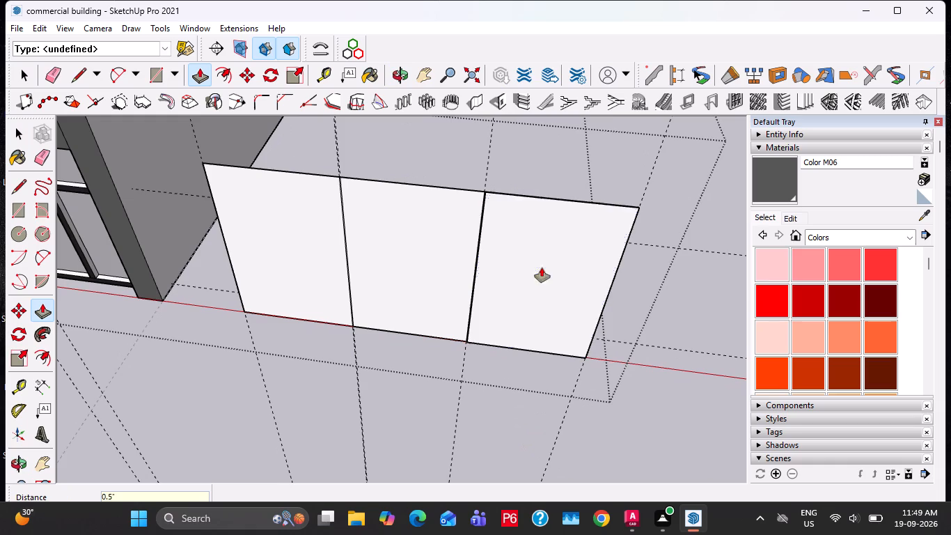
double_click(380, 257)
double_click(318, 247)
Push the building's large left bay face back 9" to cut the opening through the front wall.
middle_drag(375, 247, 395, 351)
scroll(450, 255, down, 7)
key(space)
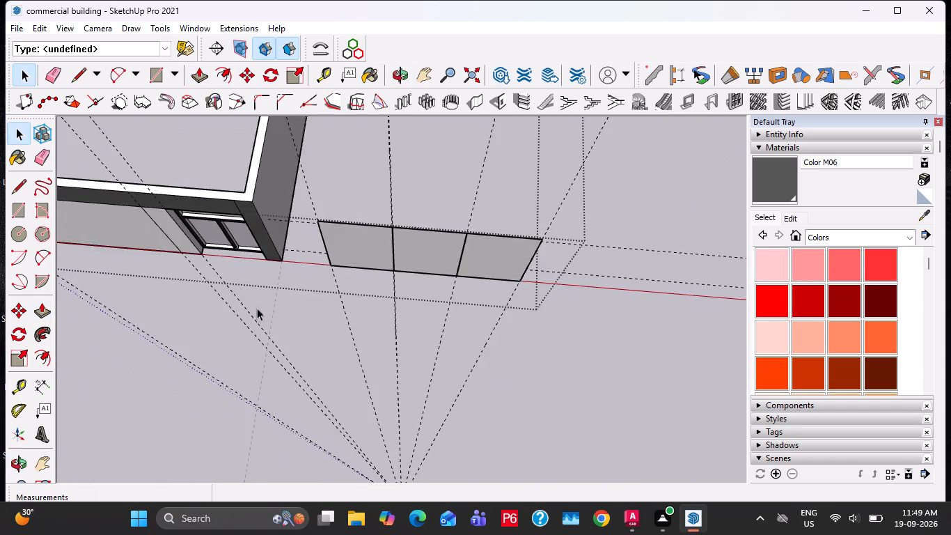
middle_drag(240, 288, 594, 139)
scroll(449, 238, up, 3)
middle_drag(435, 247, 434, 242)
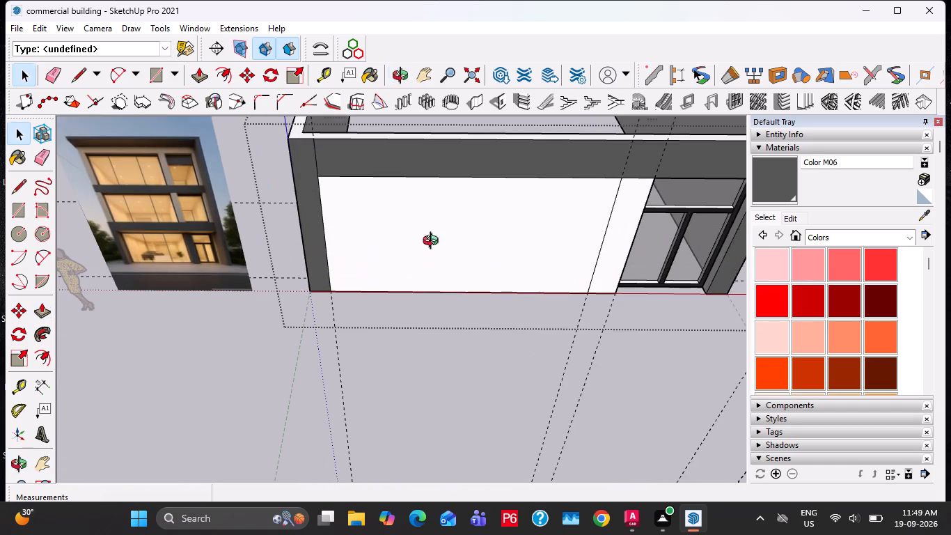
middle_drag(434, 242, 434, 164)
click(469, 212)
key(p)
click(463, 270)
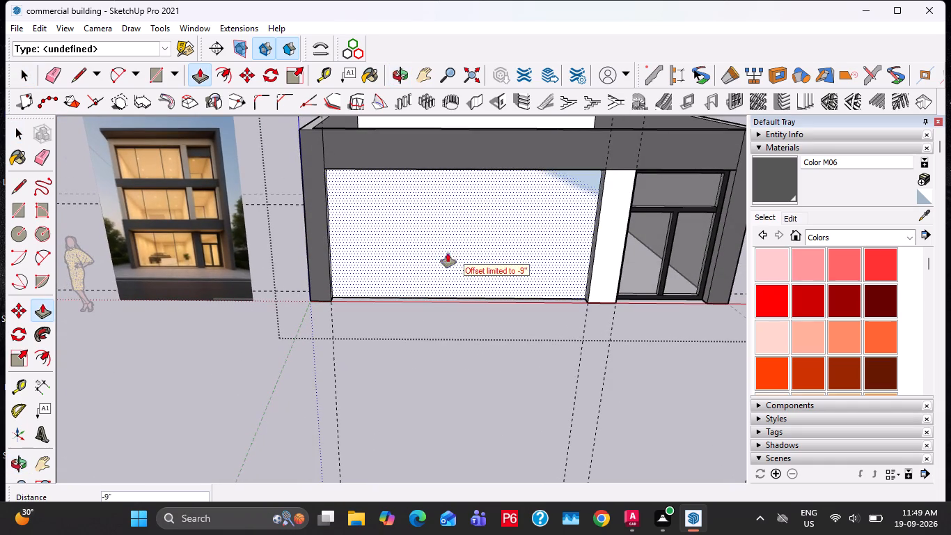
click(434, 245)
key(space)
scroll(349, 292, down, 9)
key(Escape)
key(Escape)
Paint the entire three-bay panel with Translucent Glass Gray from the Glass and Mirrors materials.
middle_drag(467, 344, 299, 324)
scroll(455, 311, up, 5)
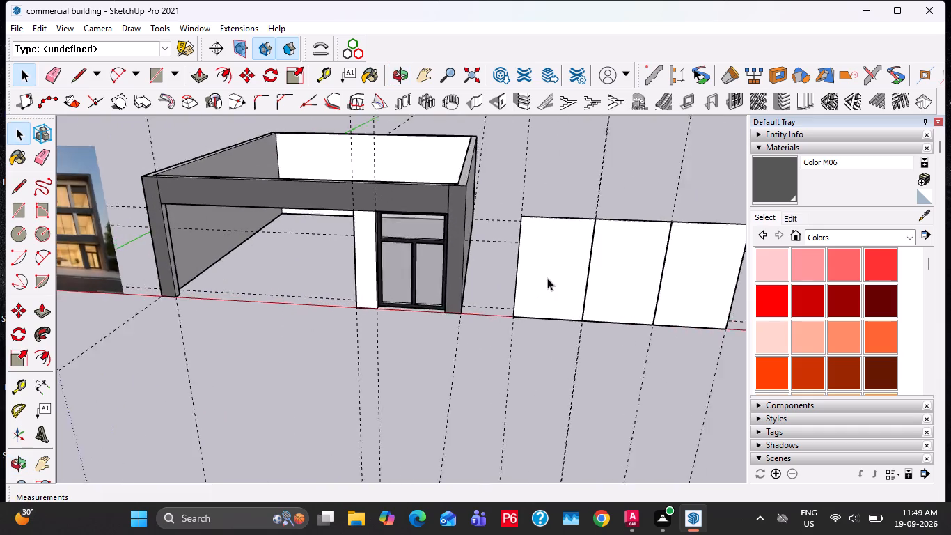
scroll(547, 278, up, 2)
triple_click(562, 273)
double_click(562, 273)
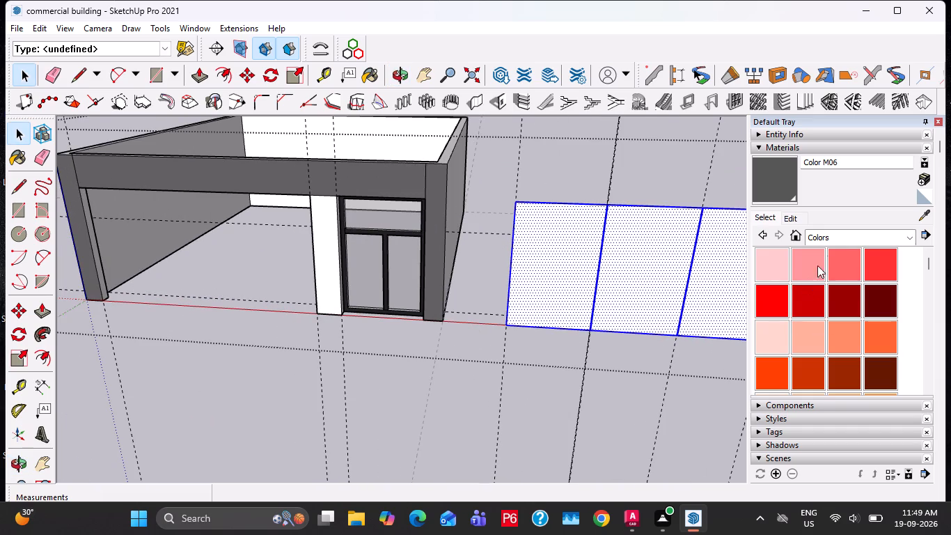
click(860, 242)
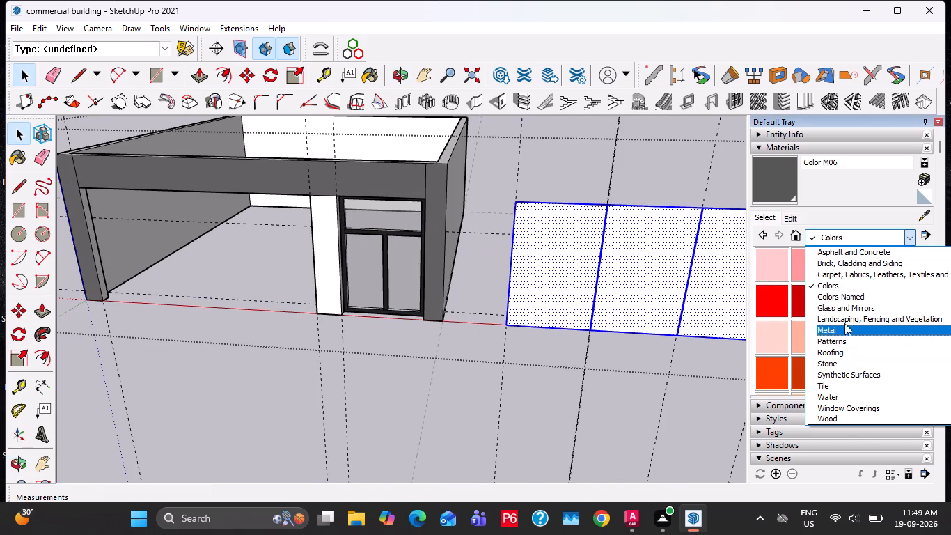
click(850, 311)
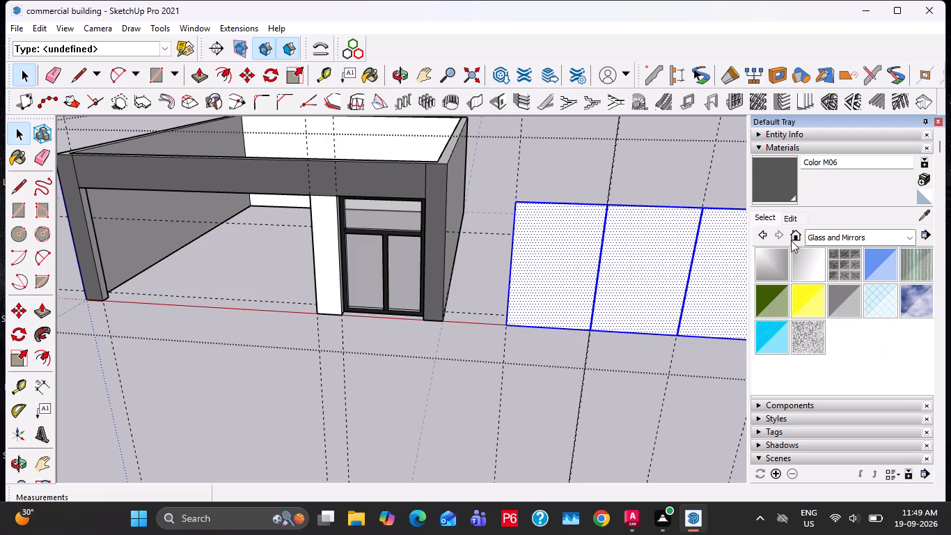
click(846, 296)
click(552, 263)
key(space)
key(Escape)
Make the whole glazed three-bay panel with all its connected geometry a group.
triple_click(563, 270)
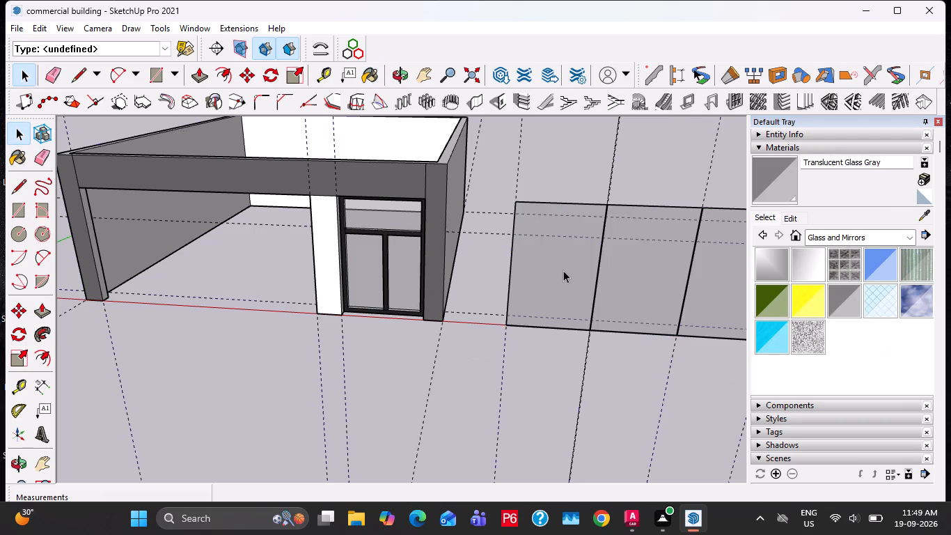
click(563, 270)
right_click(563, 270)
click(610, 150)
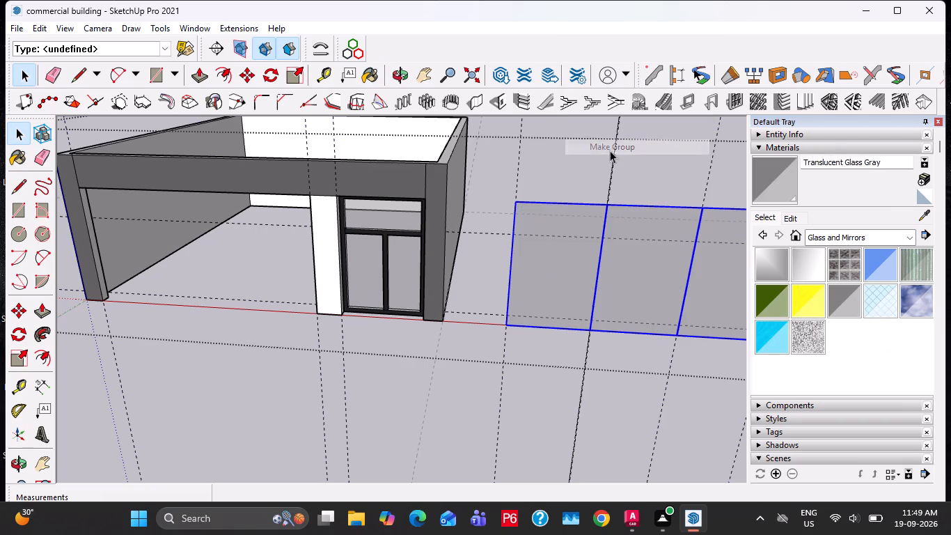
Move the glazed panel group by its lower left corner to the lower left corner of the building's left bay opening.
middle_drag(611, 286, 675, 298)
scroll(625, 307, up, 10)
key(m)
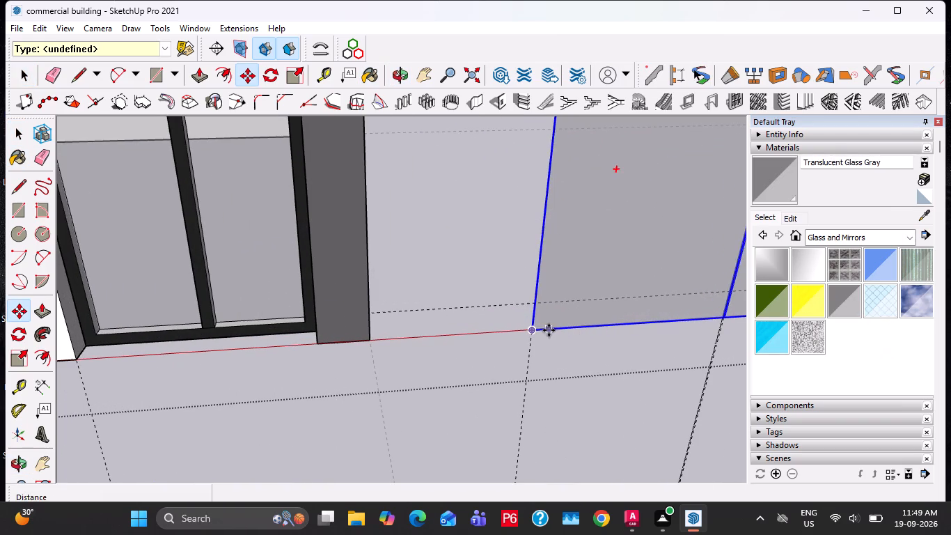
click(538, 330)
scroll(400, 313, down, 5)
shift+middle_drag(172, 308, 634, 300)
scroll(261, 332, up, 11)
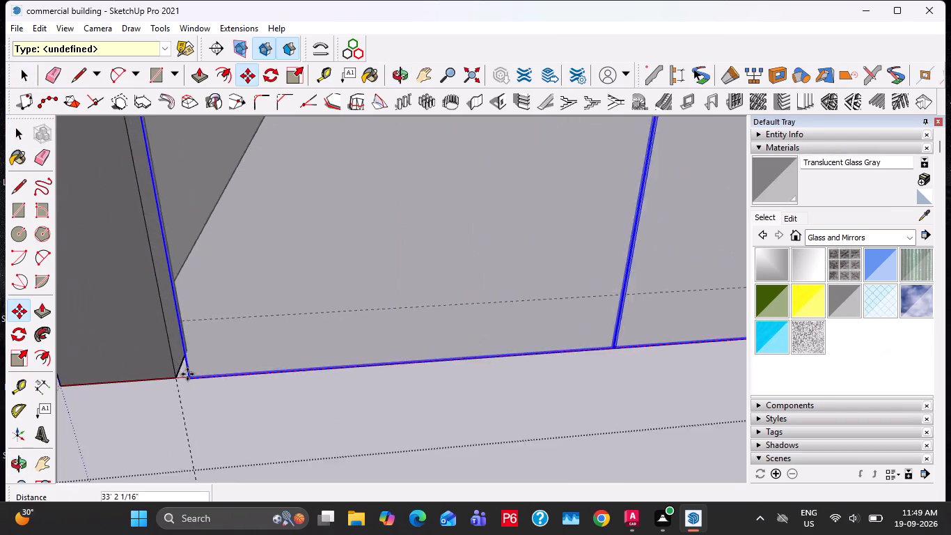
scroll(187, 374, up, 1)
click(178, 362)
key(space)
click(278, 409)
scroll(276, 398, down, 17)
middle_drag(514, 413, 410, 277)
middle_drag(428, 281, 509, 310)
scroll(442, 317, down, 5)
key(Escape)
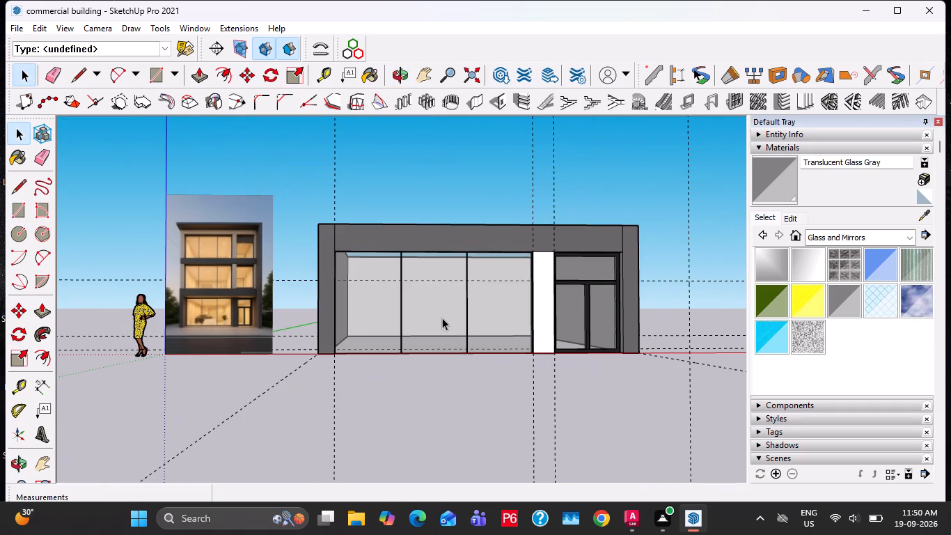
key(Escape)
key(Escape)
Delete all the guides in the model.
middle_drag(542, 279, 531, 302)
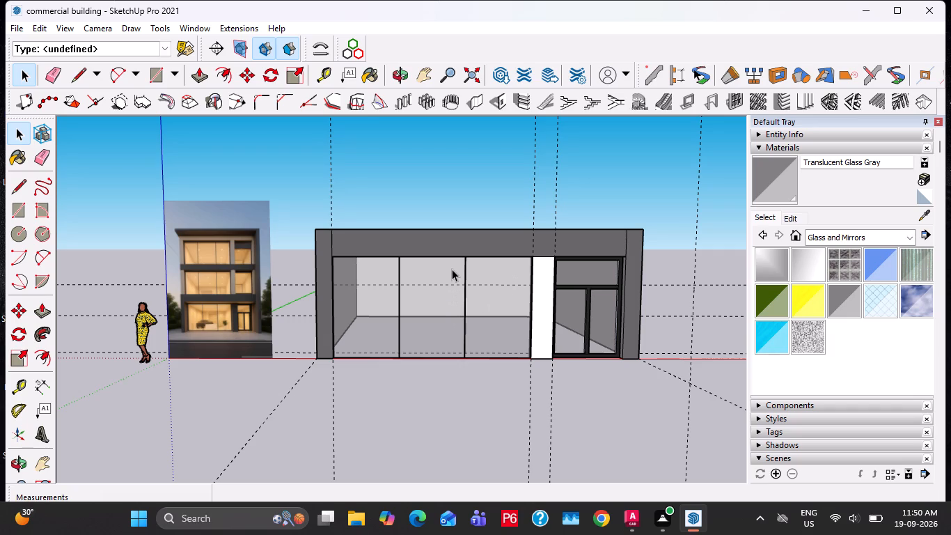
click(40, 29)
click(74, 156)
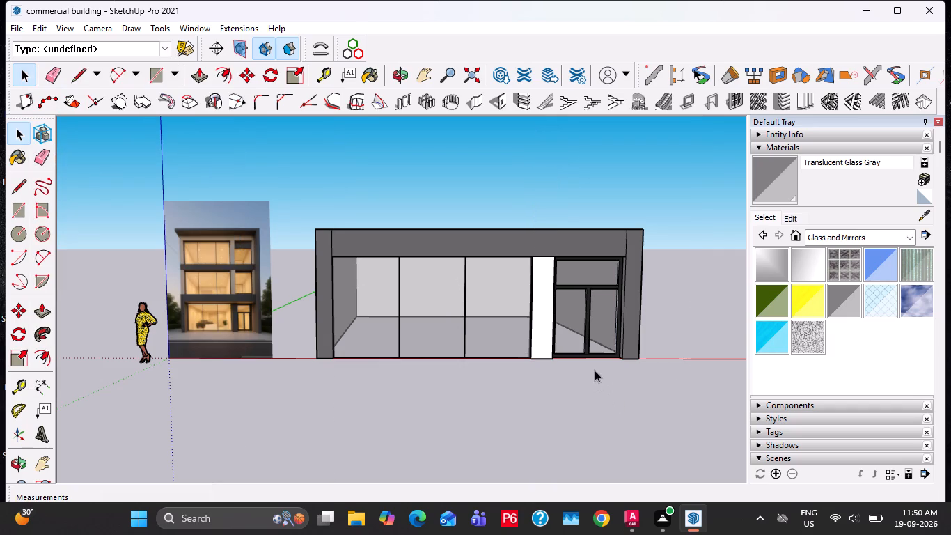
Draw a rectangle across the open underside of the ground floor, between diagonally opposite corners of the walls.
middle_drag(553, 307, 553, 277)
scroll(564, 256, down, 1)
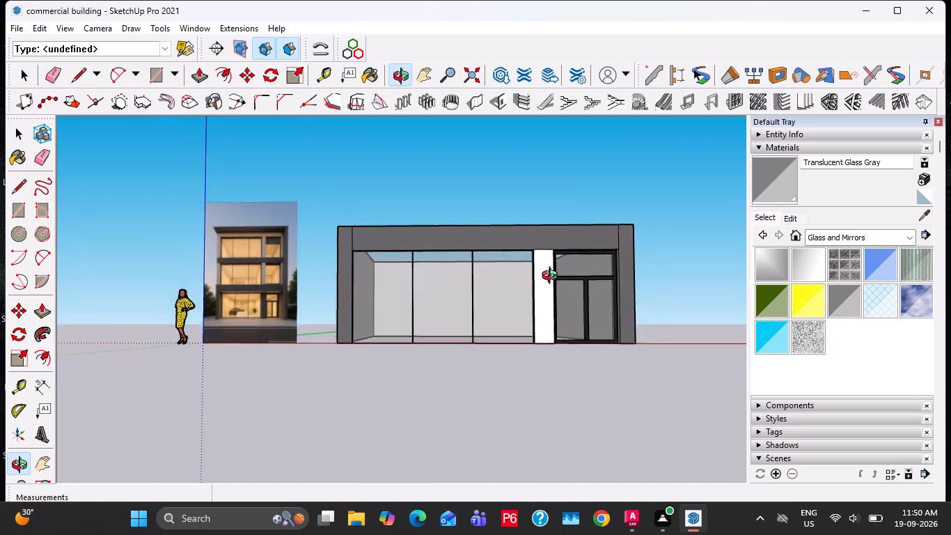
middle_drag(553, 277, 580, 143)
middle_drag(446, 334, 437, 275)
click(349, 337)
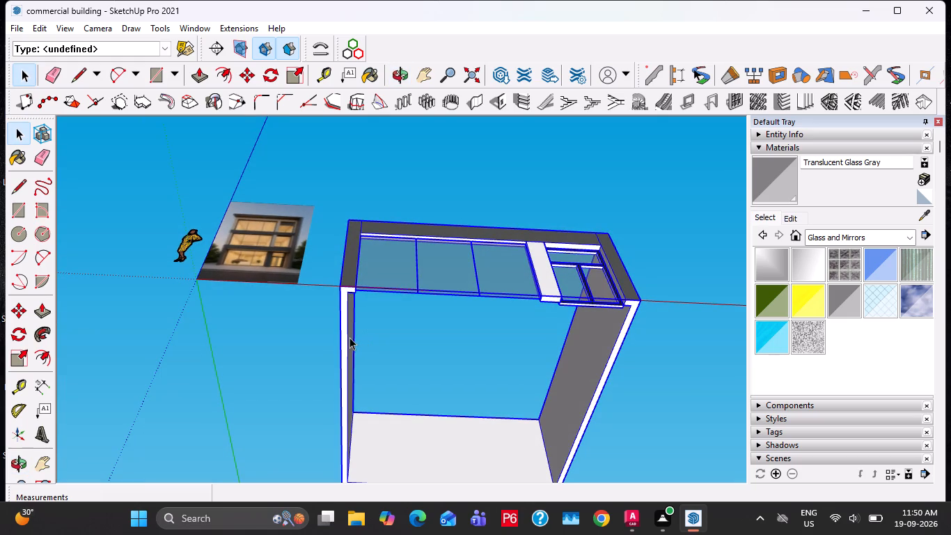
key(r)
click(348, 293)
middle_drag(540, 424, 507, 323)
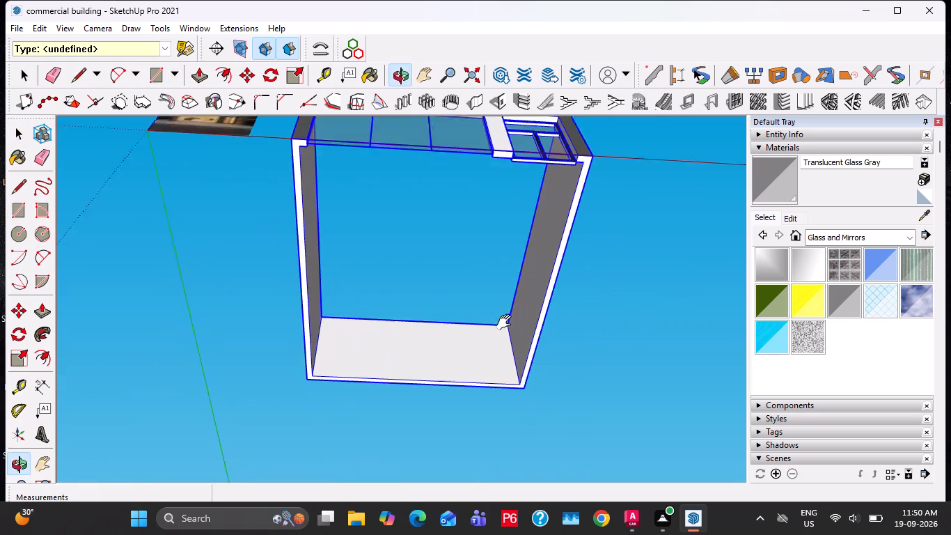
middle_drag(507, 323, 507, 321)
scroll(499, 361, up, 1)
click(519, 375)
key(space)
middle_drag(448, 321, 453, 408)
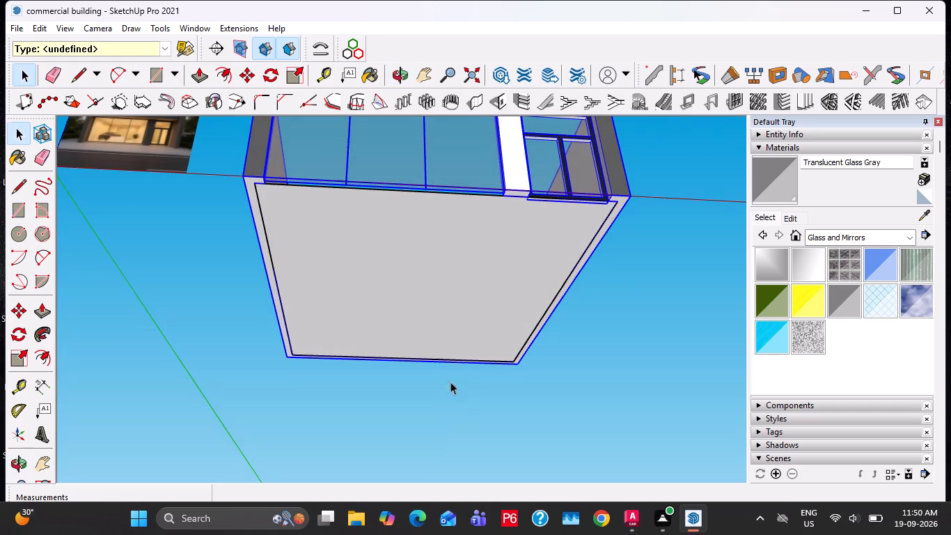
Push/Pull the new underside face downward 1" to form a floor slab.
click(391, 249)
middle_drag(394, 248, 398, 311)
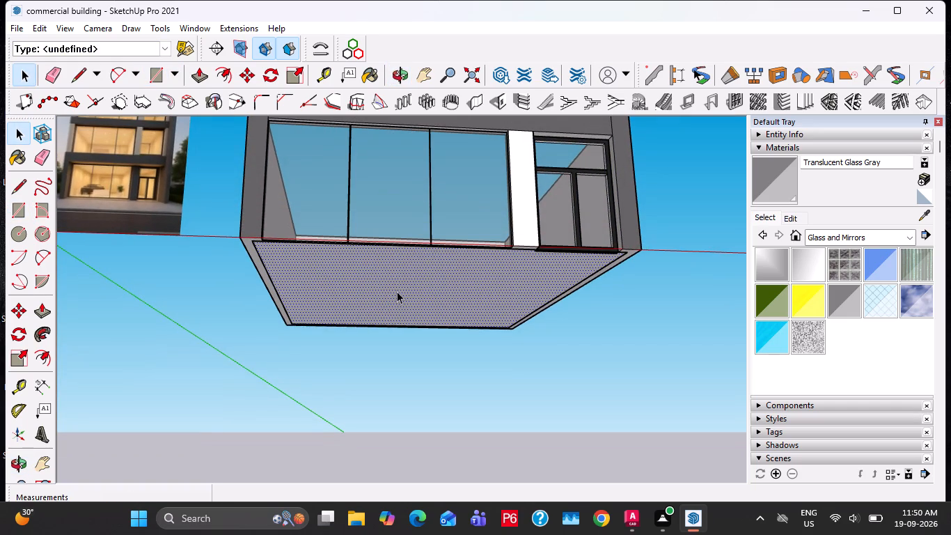
key(p)
click(397, 291)
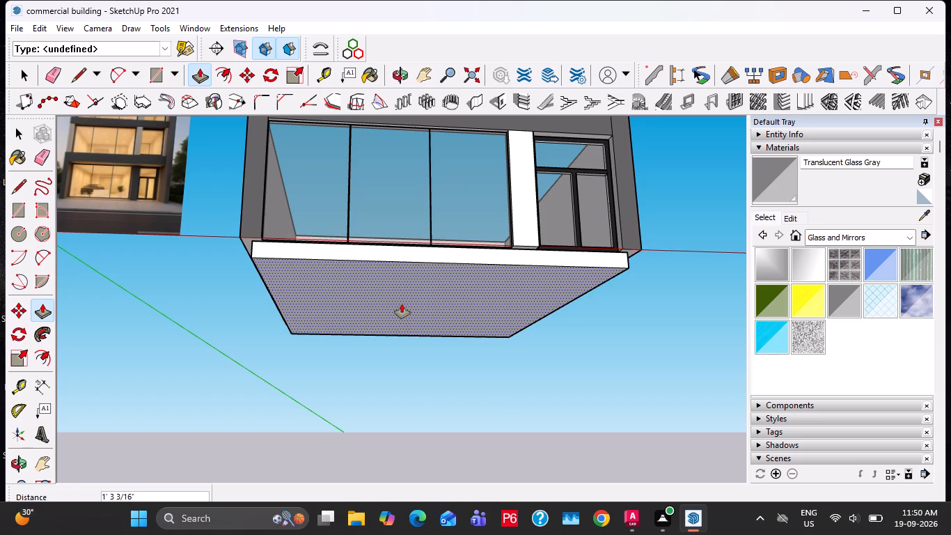
key(0)
key(BackSpace)
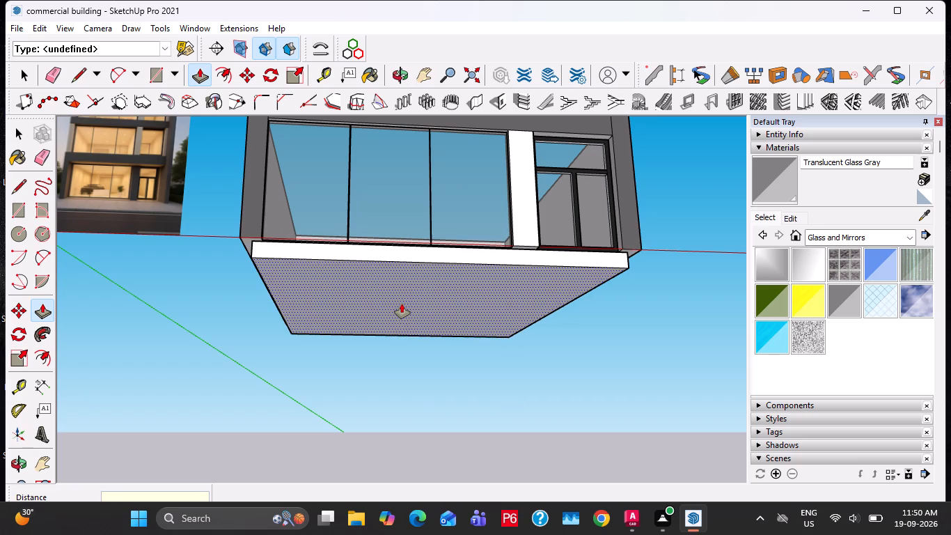
key(1)
key(shift+quotedbl)
key(Return)
Push/Pull the floor slab's left and front side faces out to the outer edges of the walls.
middle_drag(328, 263, 501, 267)
scroll(410, 249, up, 3)
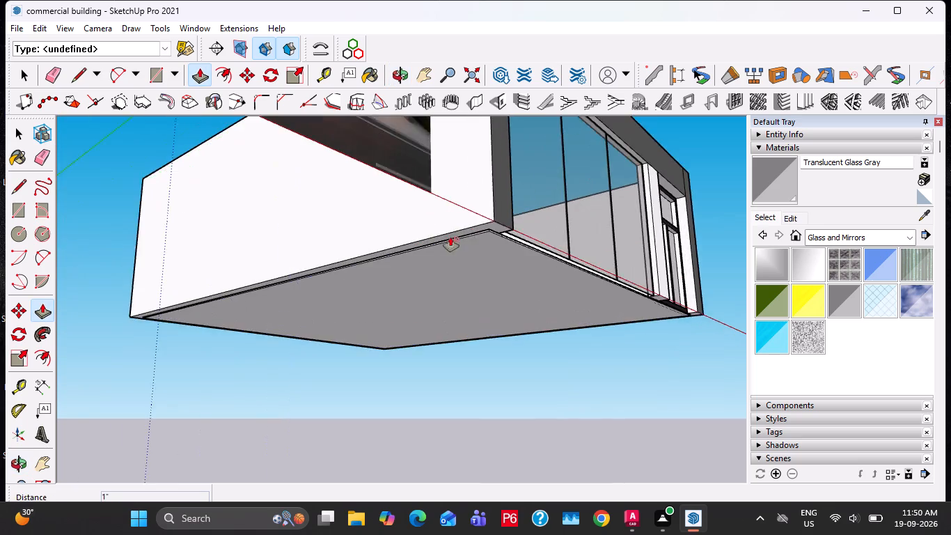
scroll(450, 237, up, 12)
double_click(492, 233)
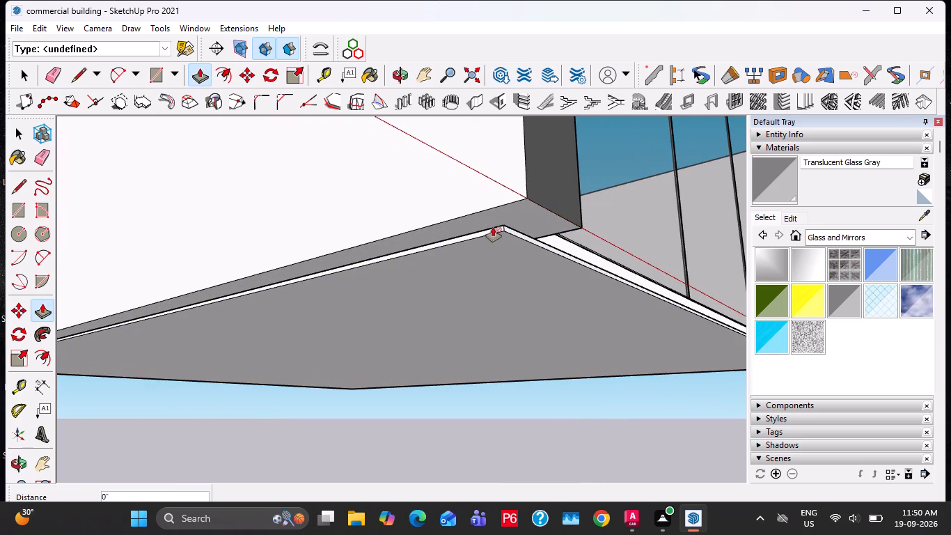
triple_click(493, 227)
click(512, 202)
click(497, 225)
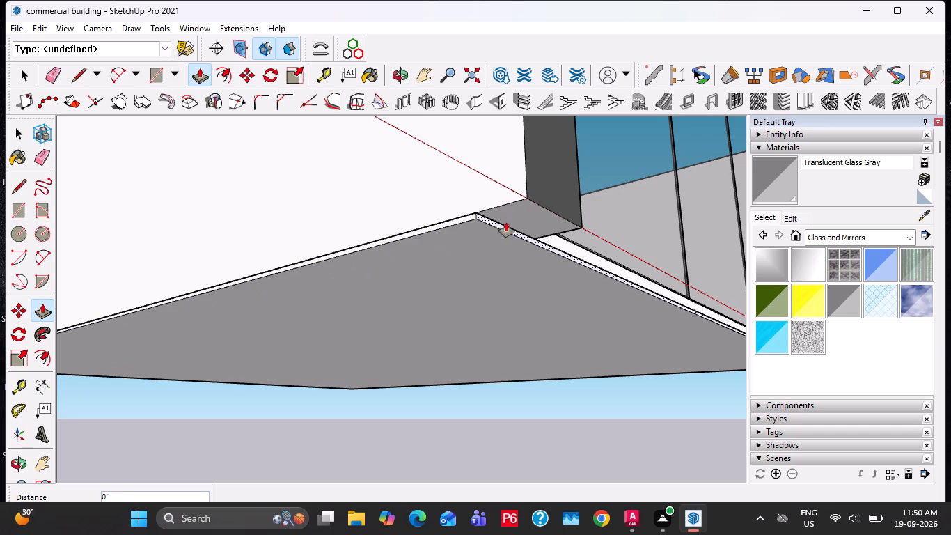
click(532, 199)
Push/Pull the floor slab's right and back side faces out to the outer edges of the walls.
scroll(393, 267, down, 5)
middle_drag(657, 327, 355, 323)
scroll(379, 330, down, 9)
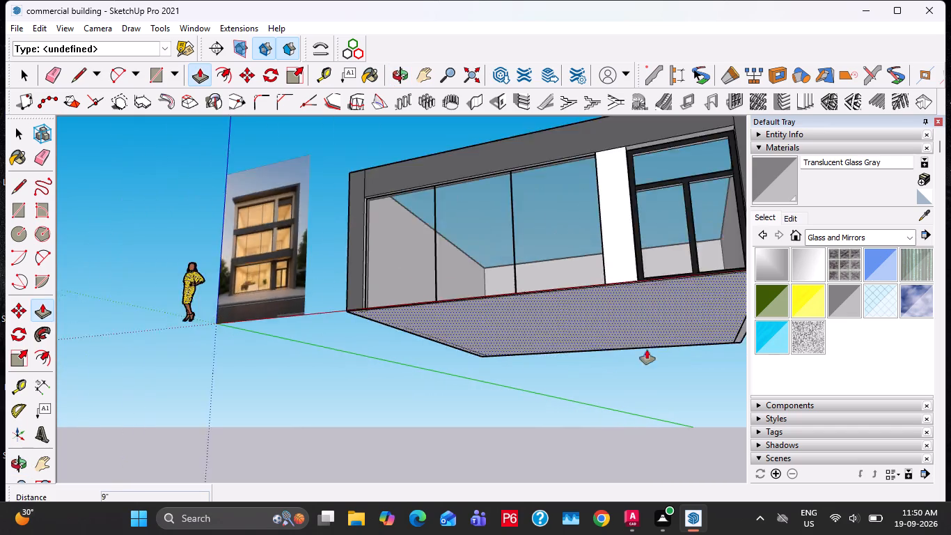
shift+middle_drag(619, 345, 157, 352)
scroll(117, 320, up, 5)
shift+middle_drag(138, 322, 626, 340)
scroll(604, 292, up, 10)
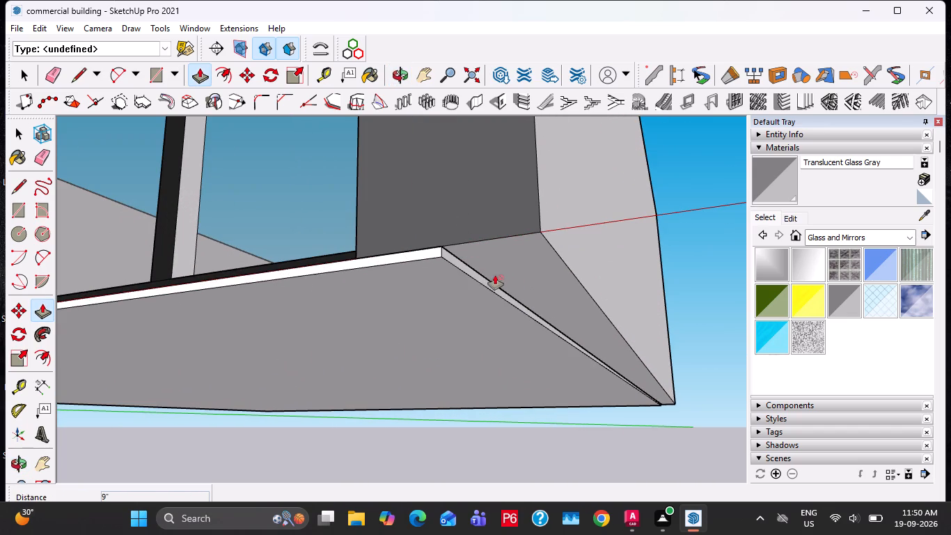
click(490, 281)
click(478, 274)
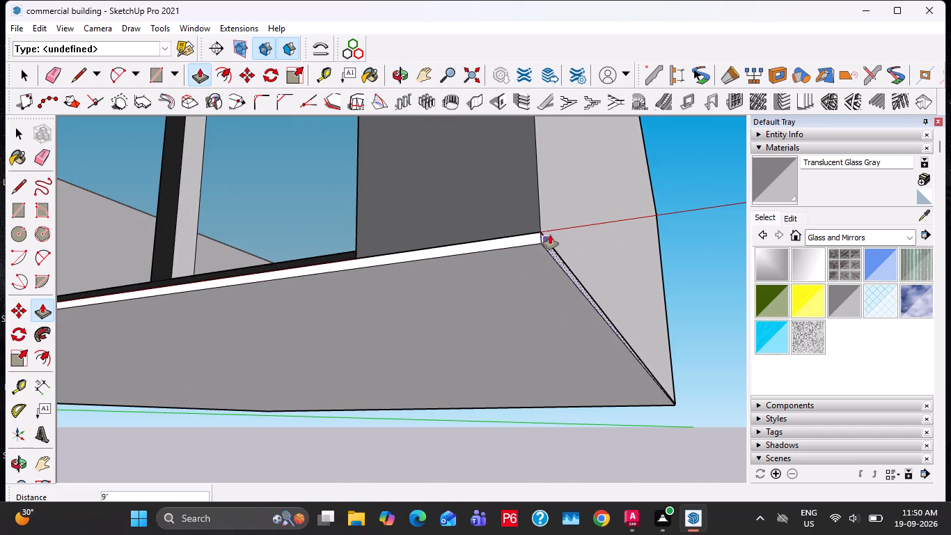
click(540, 231)
scroll(529, 261, down, 12)
middle_drag(599, 352, 277, 240)
middle_drag(431, 261, 274, 337)
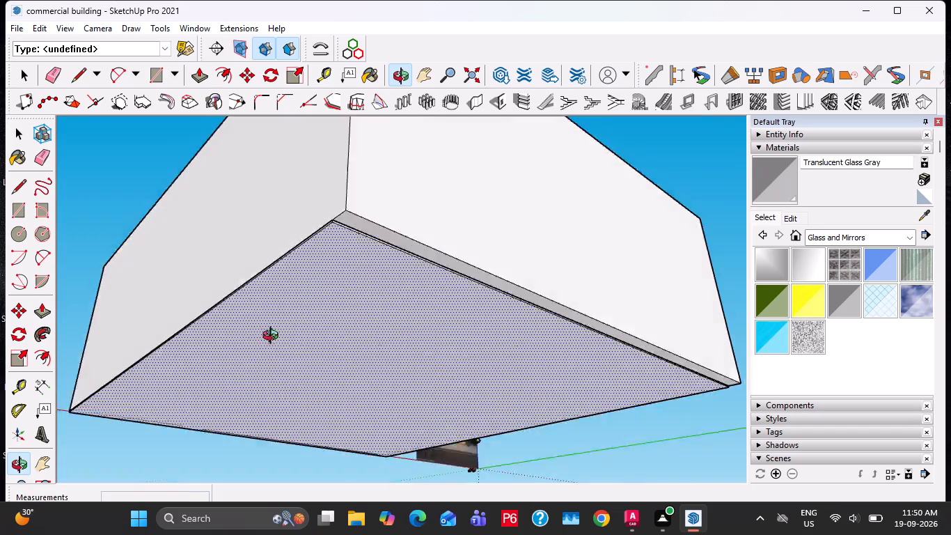
middle_drag(274, 337, 262, 350)
scroll(276, 309, up, 7)
click(246, 341)
click(258, 324)
scroll(474, 351, down, 13)
key(space)
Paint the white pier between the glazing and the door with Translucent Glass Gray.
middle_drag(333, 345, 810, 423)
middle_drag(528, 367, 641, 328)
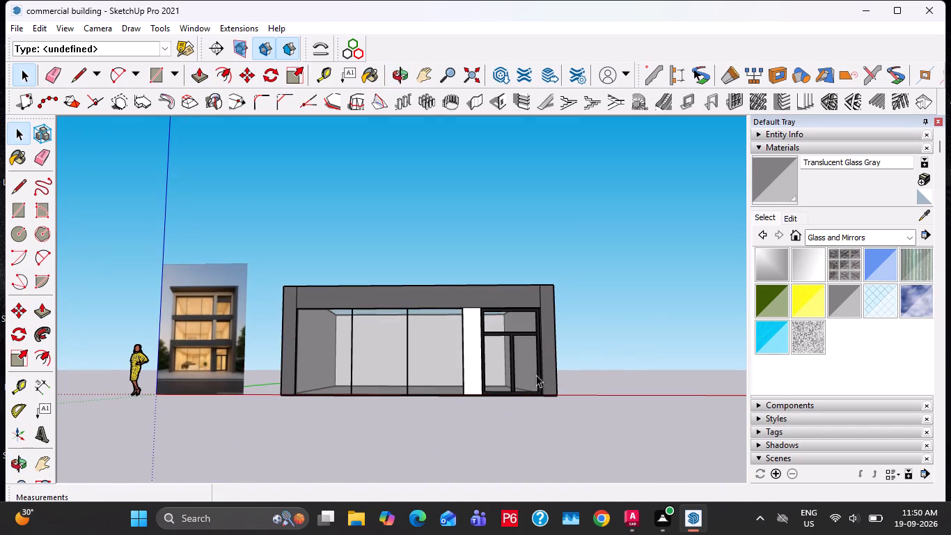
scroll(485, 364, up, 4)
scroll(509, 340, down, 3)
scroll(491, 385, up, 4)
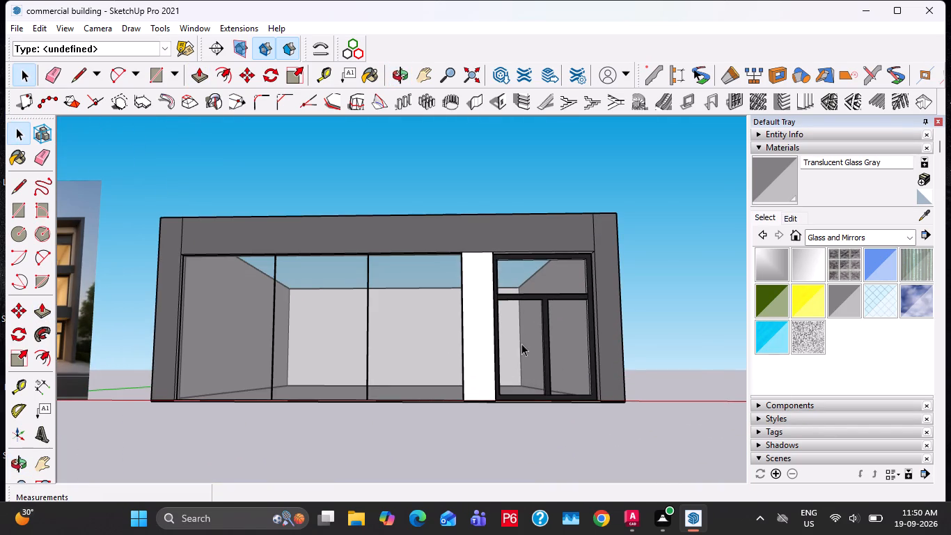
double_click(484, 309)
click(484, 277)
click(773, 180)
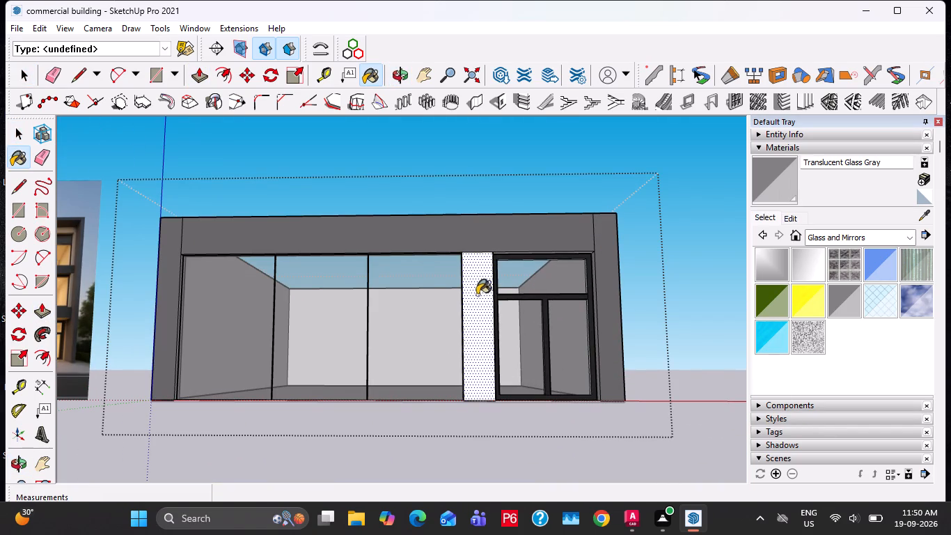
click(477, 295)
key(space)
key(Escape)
Sample Color M06 from the front beam and paint the pier between the glazing and the door with it.
click(926, 214)
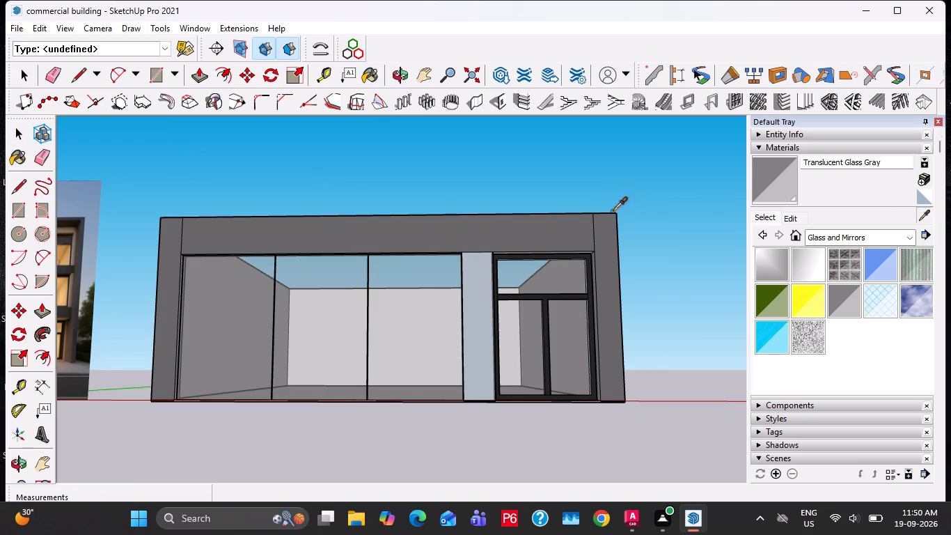
click(551, 235)
key(space)
triple_click(471, 284)
click(769, 192)
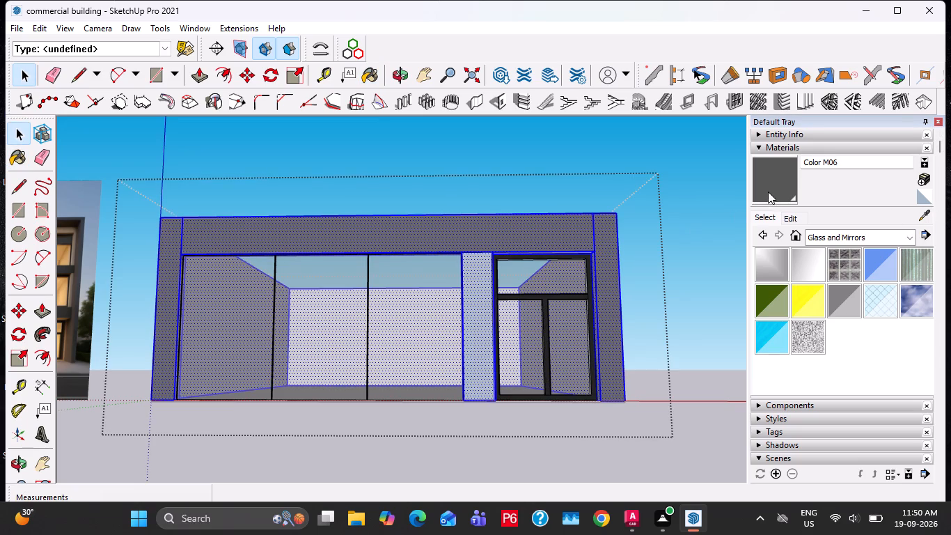
key(space)
click(485, 272)
click(793, 167)
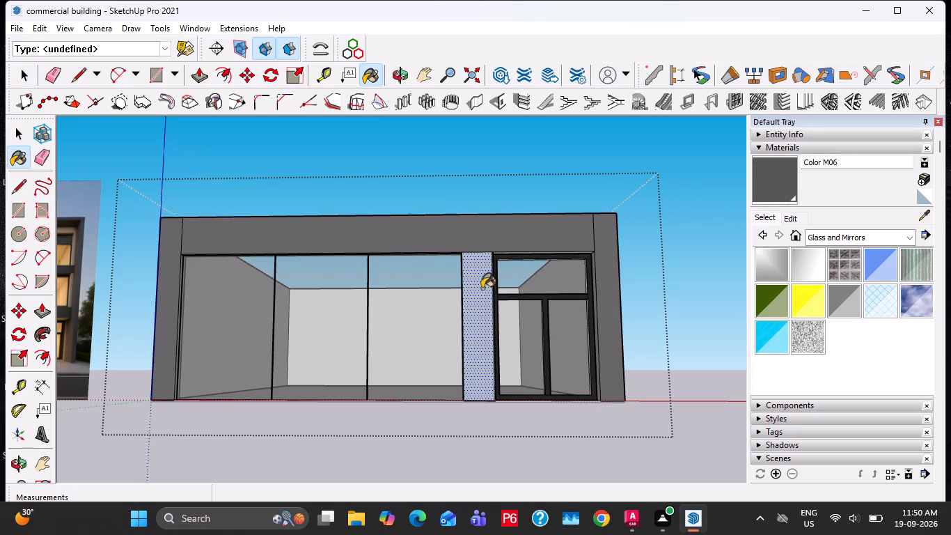
click(480, 289)
key(space)
key(Escape)
scroll(494, 288, down, 7)
key(Escape)
Draw a rectangle over the open top of the walls from the front left corner to the back right corner.
middle_drag(436, 335, 426, 361)
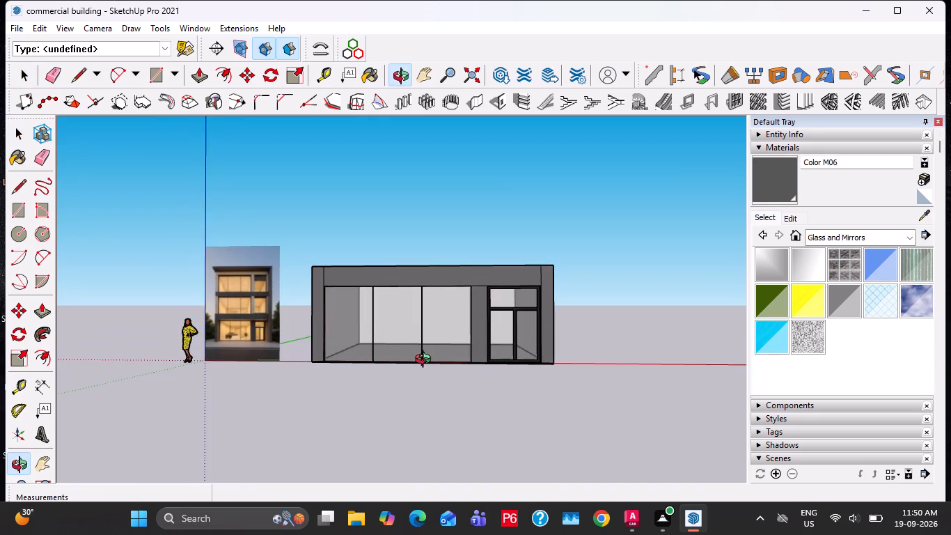
middle_drag(426, 361, 435, 474)
scroll(352, 308, up, 4)
middle_drag(323, 302, 319, 357)
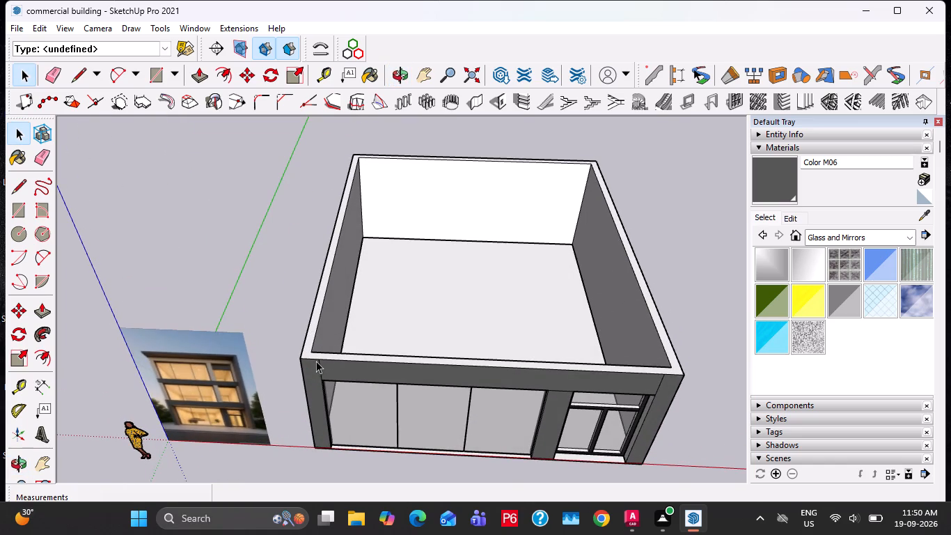
key(r)
scroll(316, 361, up, 3)
click(300, 359)
scroll(373, 326, down, 3)
shift+middle_drag(404, 328, 374, 410)
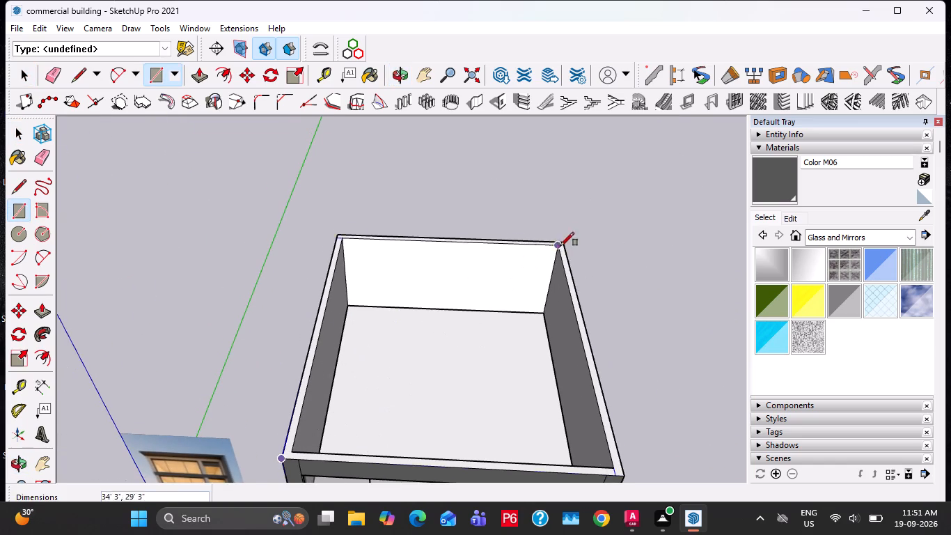
click(563, 242)
key(space)
scroll(522, 295, down, 4)
Push/Pull the new roof face upward 1" to form a slab.
middle_drag(498, 333, 496, 303)
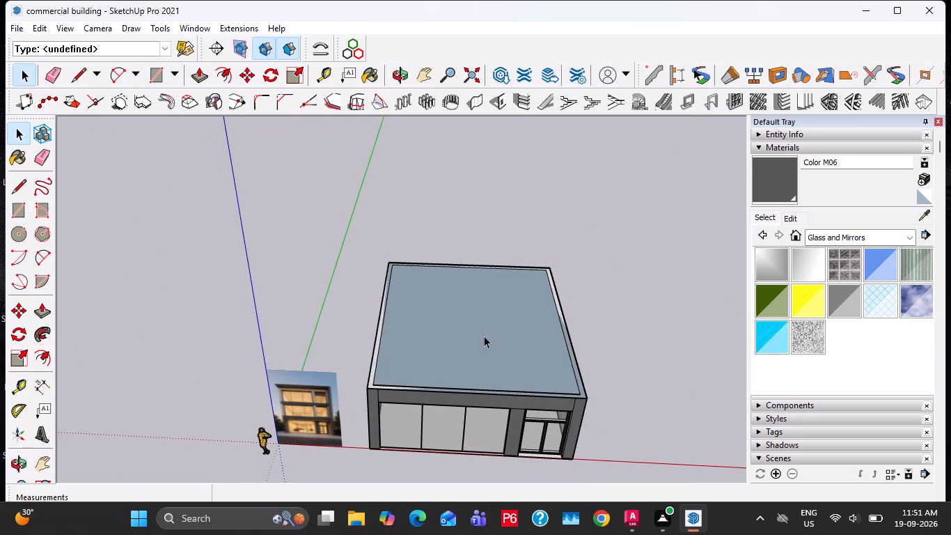
click(484, 336)
key(p)
click(482, 339)
text(1")
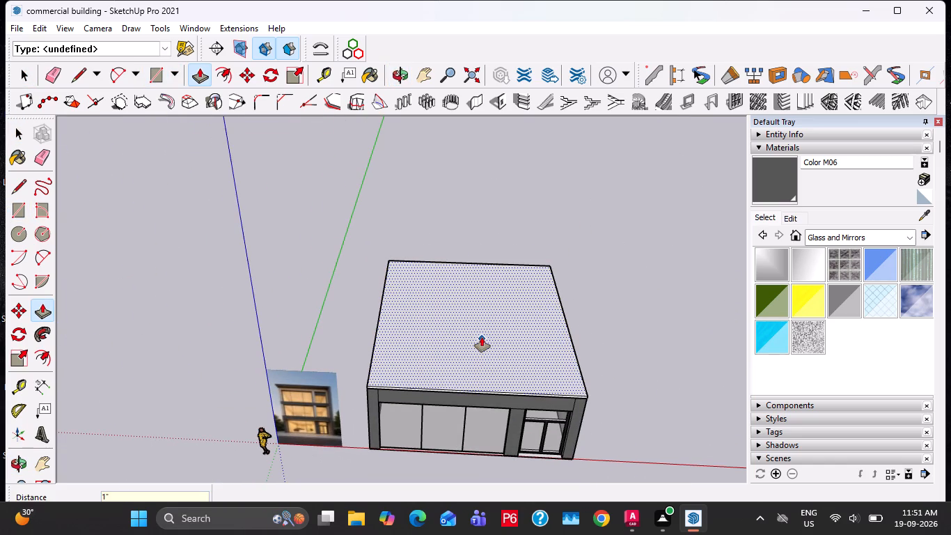
key(Return)
scroll(501, 397, up, 7)
key(space)
Push/Pull the roof slab's top face upward by a further 3".
middle_drag(548, 373, 520, 272)
scroll(588, 264, up, 4)
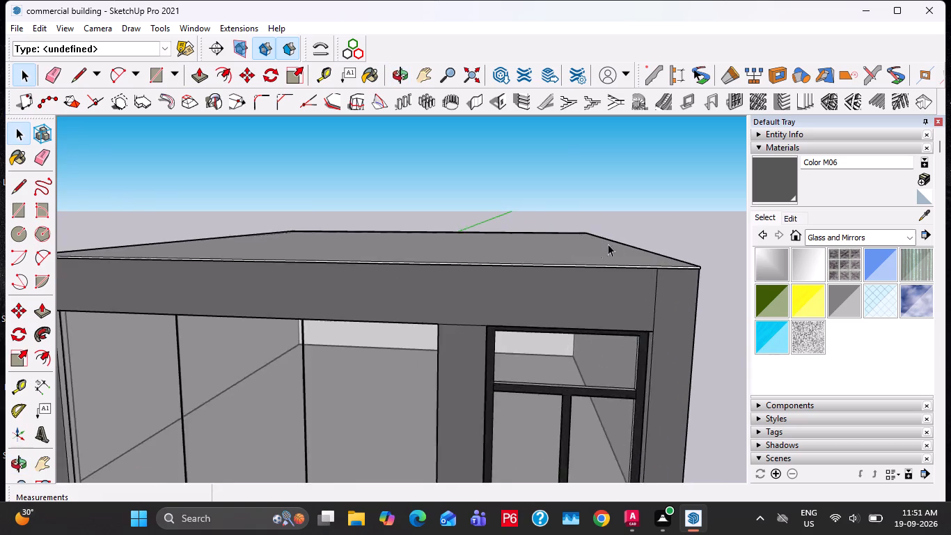
scroll(608, 244, up, 4)
click(598, 284)
key(p)
click(594, 290)
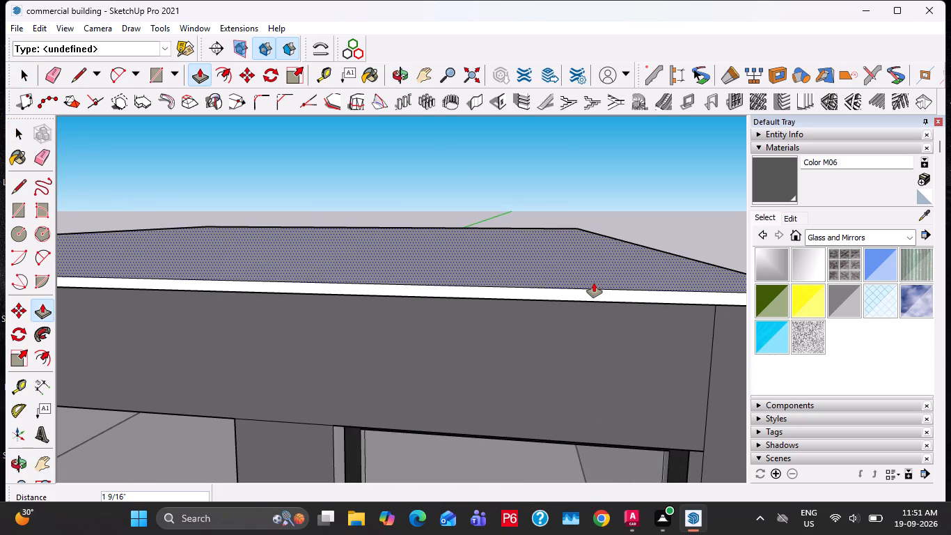
text(3")
key(Return)
key(space)
Paint the roof slab's front edge face with Color M06.
click(598, 294)
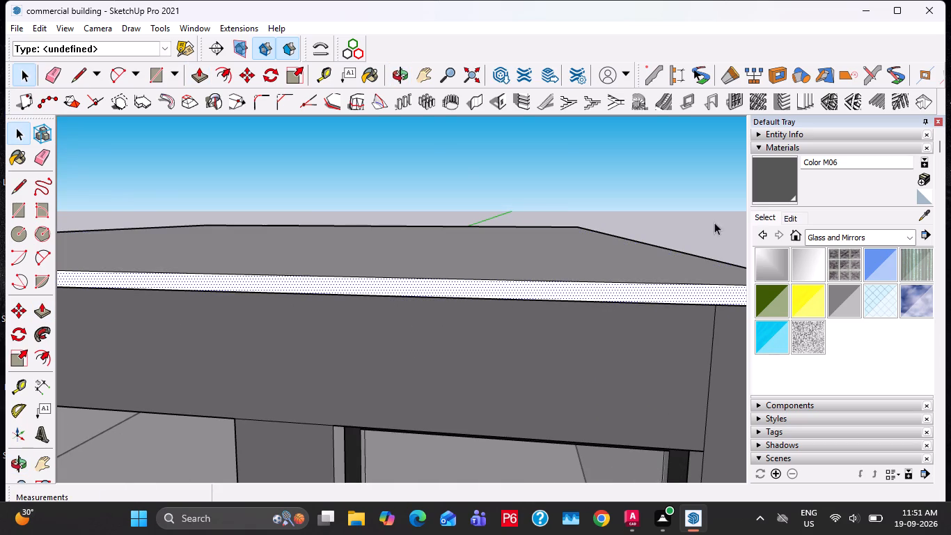
click(765, 183)
click(705, 294)
key(space)
scroll(640, 282, down, 4)
key(Escape)
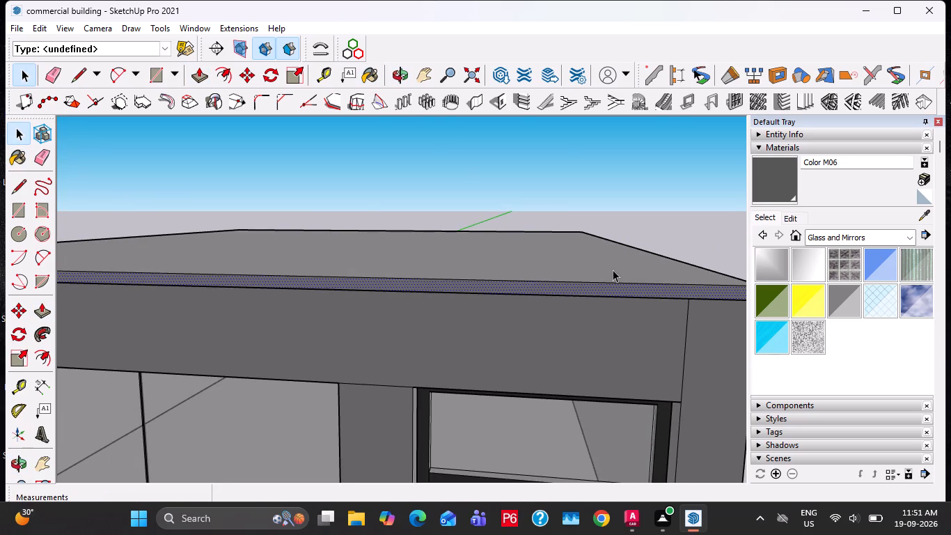
Make the whole roof slab with all its connected geometry a group.
triple_click(611, 267)
right_click(611, 266)
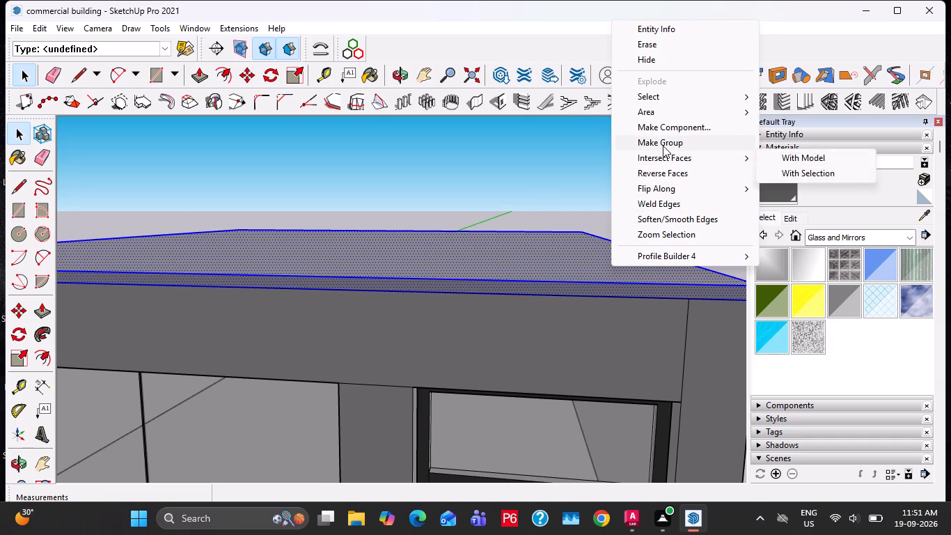
click(663, 146)
scroll(549, 266, down, 11)
click(600, 240)
middle_drag(388, 289, 434, 253)
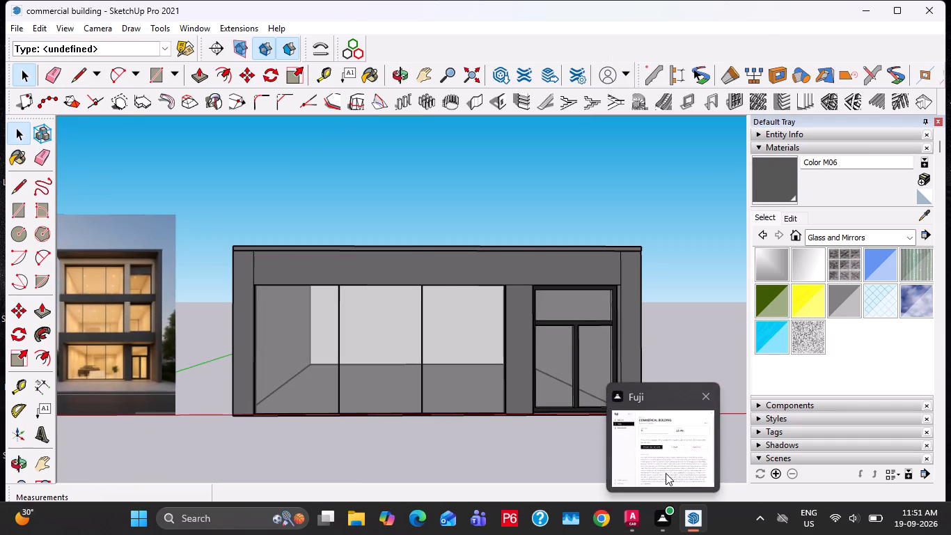
Save the model.
key(Escape)
key(Escape)
key(Escape)
key(Escape)
key(ctrl+s)
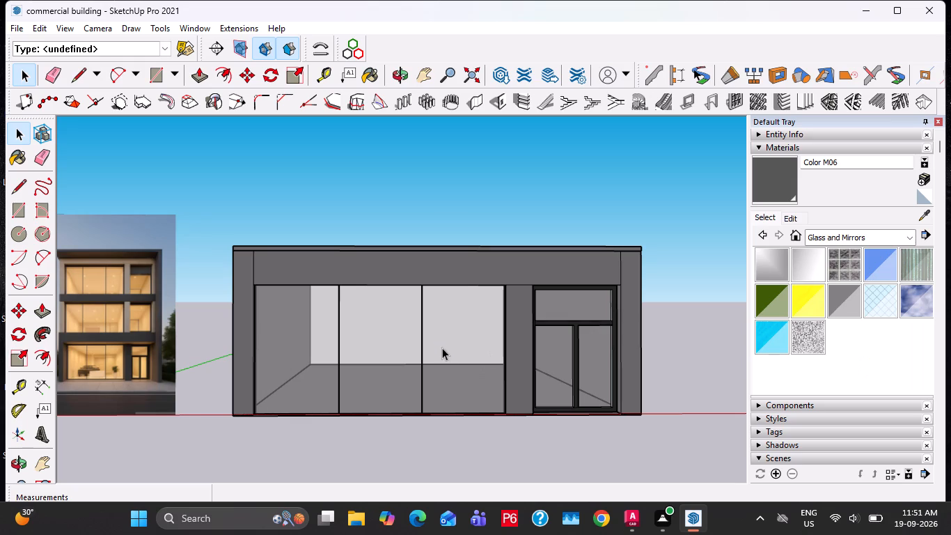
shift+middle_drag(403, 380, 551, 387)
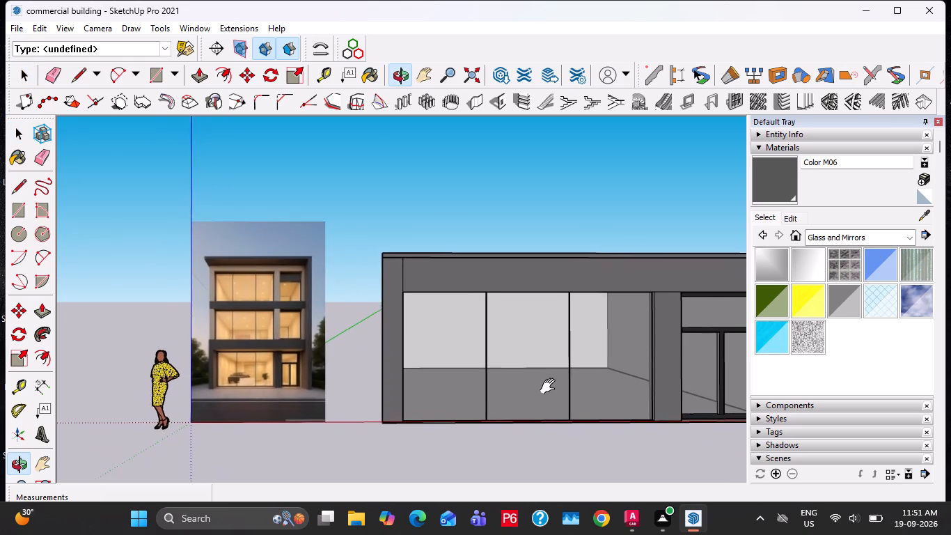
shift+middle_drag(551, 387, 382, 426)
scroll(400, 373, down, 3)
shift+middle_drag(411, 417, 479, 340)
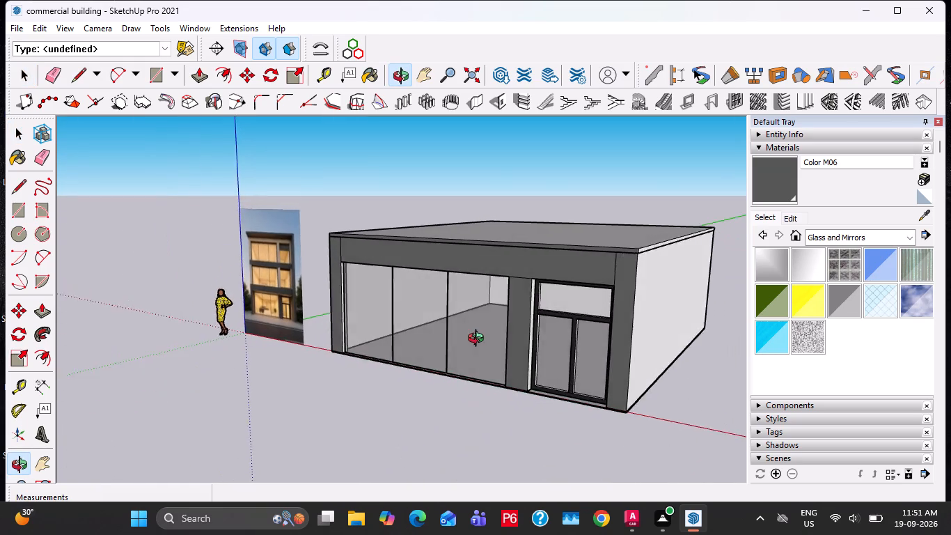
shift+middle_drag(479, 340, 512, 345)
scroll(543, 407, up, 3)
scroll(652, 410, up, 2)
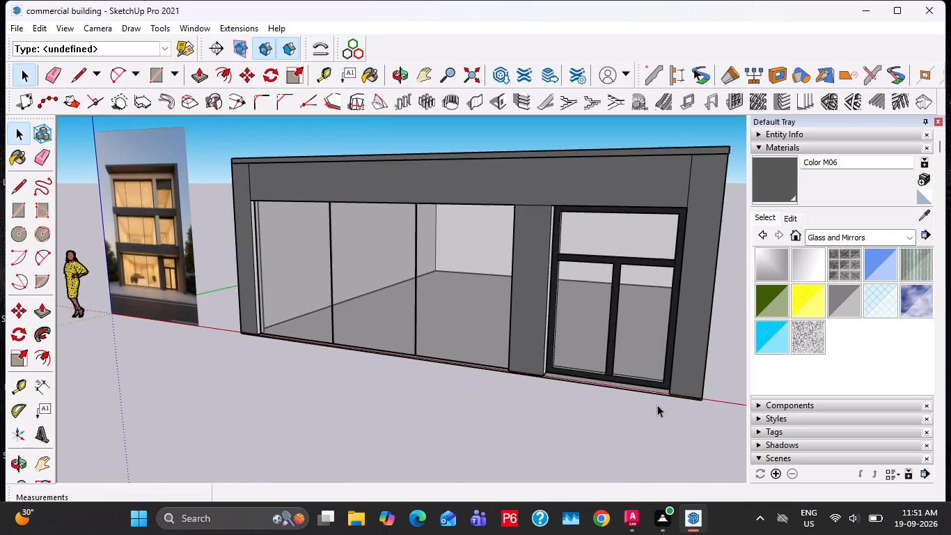
Place a guide line parallel to the building's front base edge, offset 5' outward in front of the facade.
scroll(657, 405, up, 6)
key(t)
click(691, 391)
scroll(537, 459, down, 4)
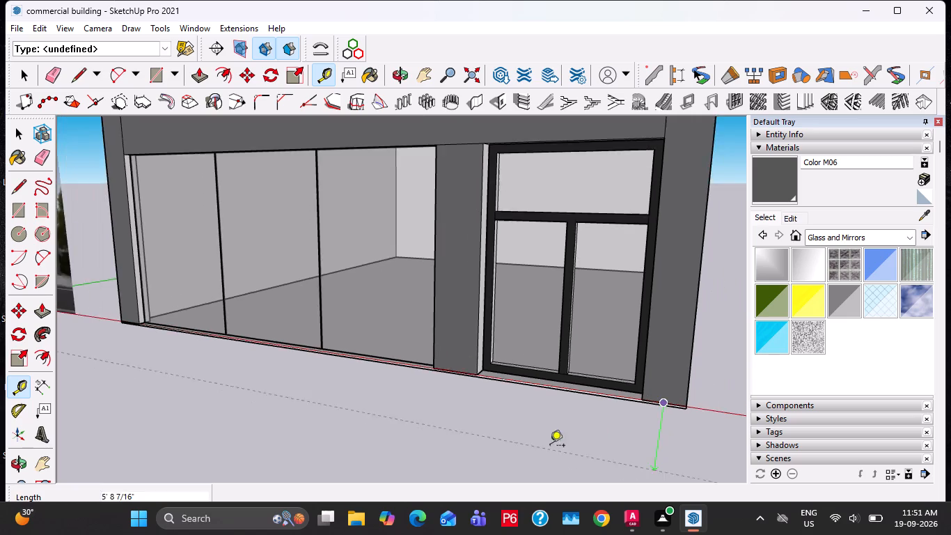
scroll(550, 447, down, 5)
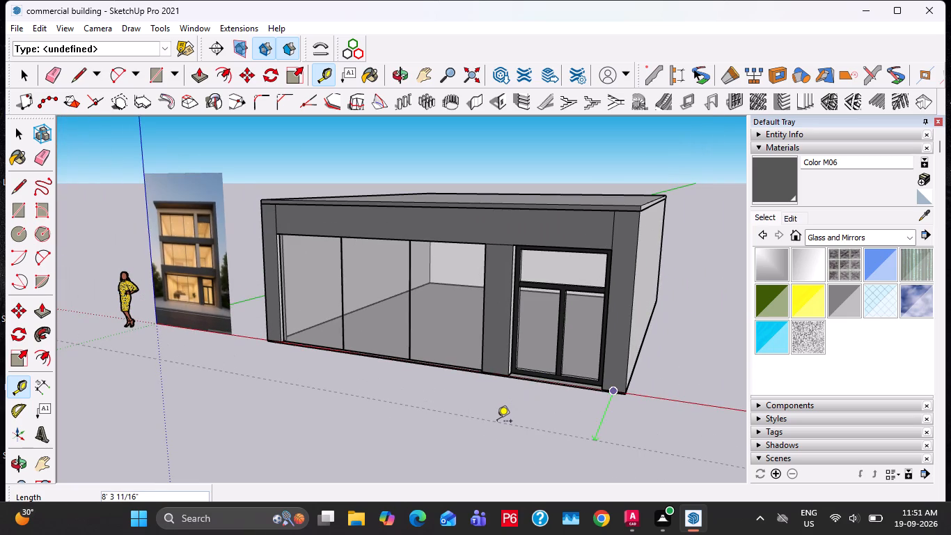
text(5')
key(Return)
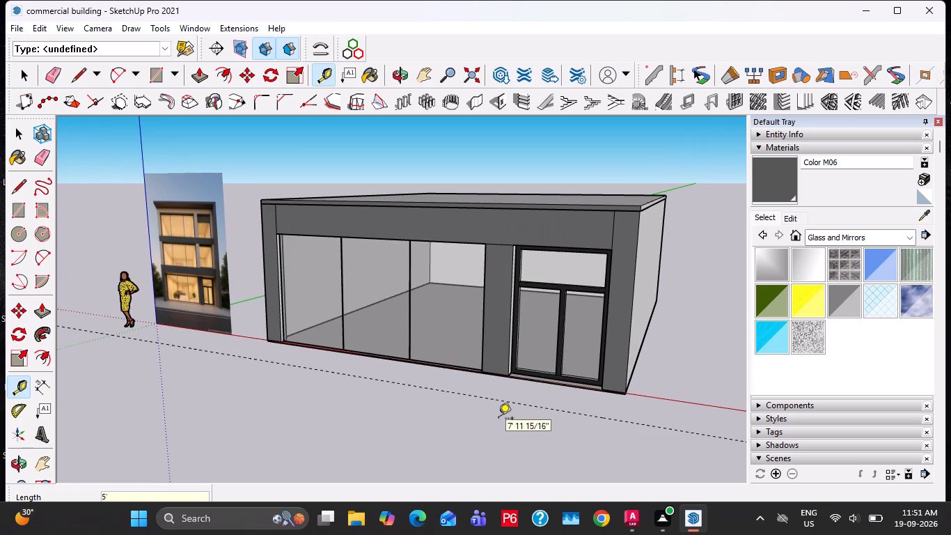
Place an infinite guide line along the base edge of the side wall nearest the reference image, crossing the front guide.
middle_drag(380, 390, 571, 412)
scroll(423, 377, up, 2)
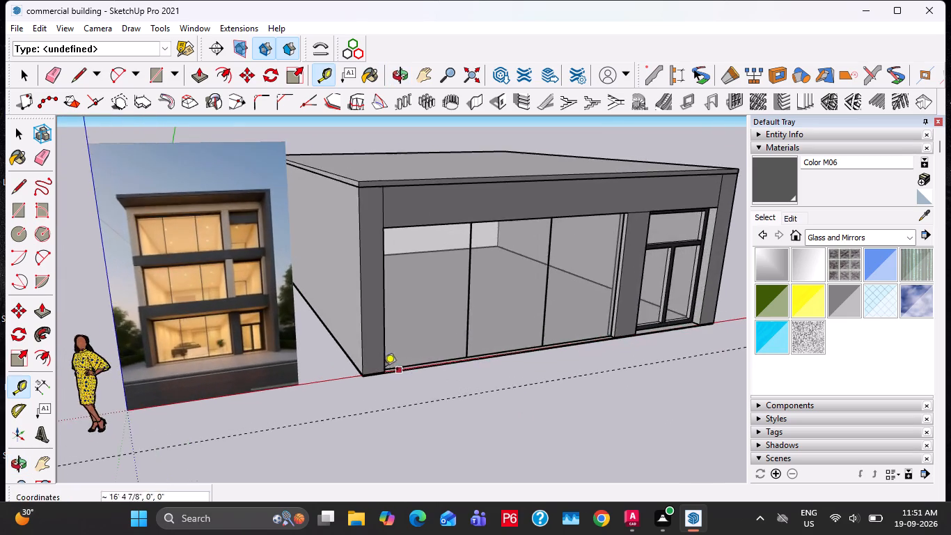
scroll(350, 359, up, 13)
double_click(366, 385)
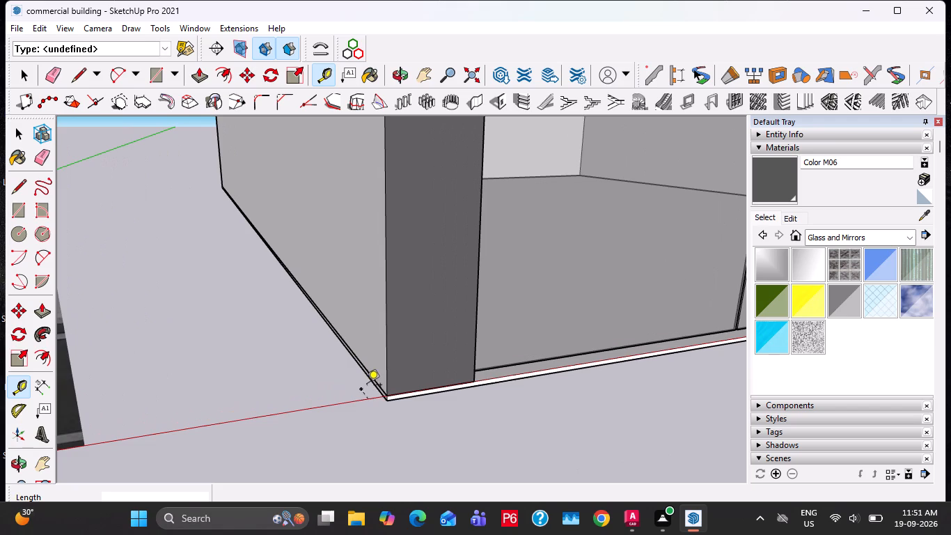
scroll(372, 394, up, 4)
middle_drag(401, 407, 493, 404)
key(ctrl+z)
scroll(386, 400, up, 4)
double_click(386, 400)
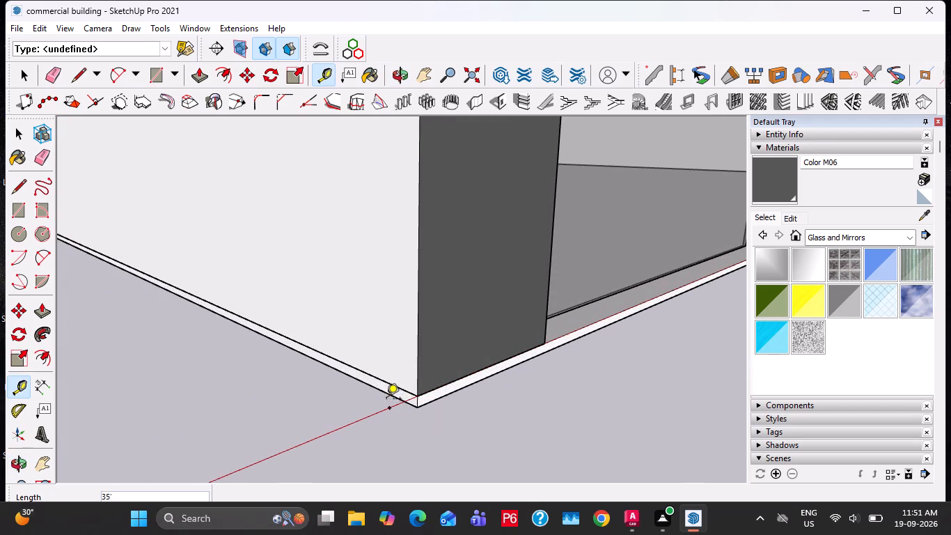
scroll(370, 398, up, 3)
key(space)
key(t)
double_click(377, 387)
Place an infinite guide line along the base edge of the opposite side wall, beside the entrance door.
scroll(239, 391, down, 5)
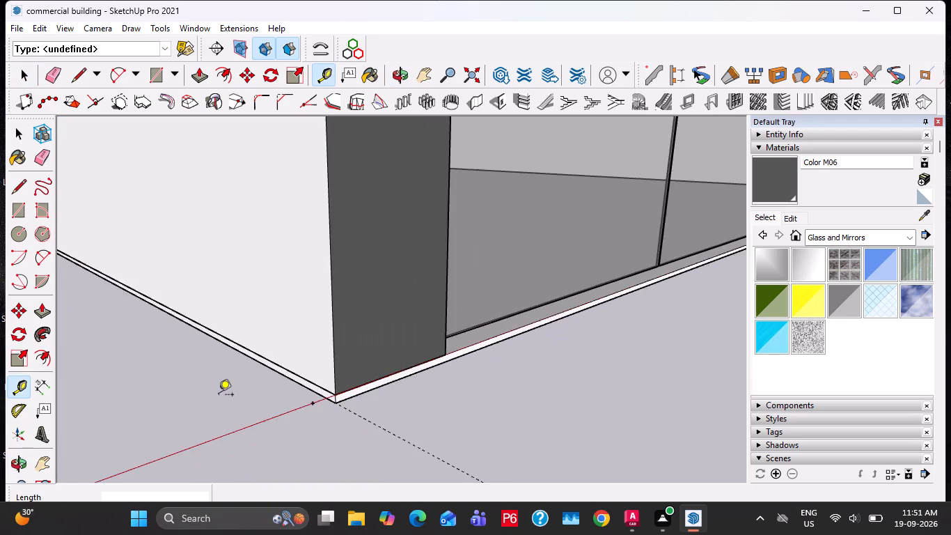
scroll(219, 396, down, 20)
scroll(219, 396, down, 3)
middle_drag(613, 366, 709, 363)
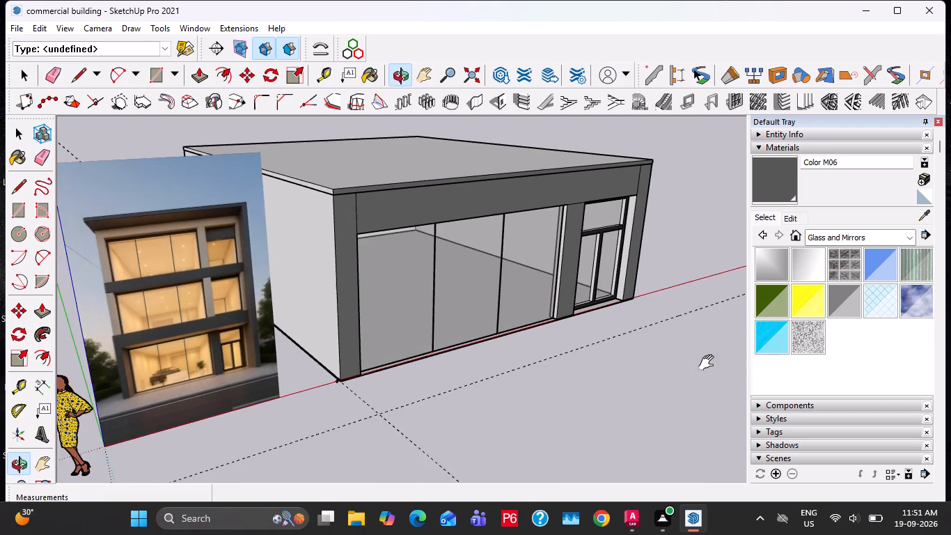
middle_drag(709, 363, 489, 421)
middle_drag(560, 421, 304, 350)
scroll(431, 379, up, 4)
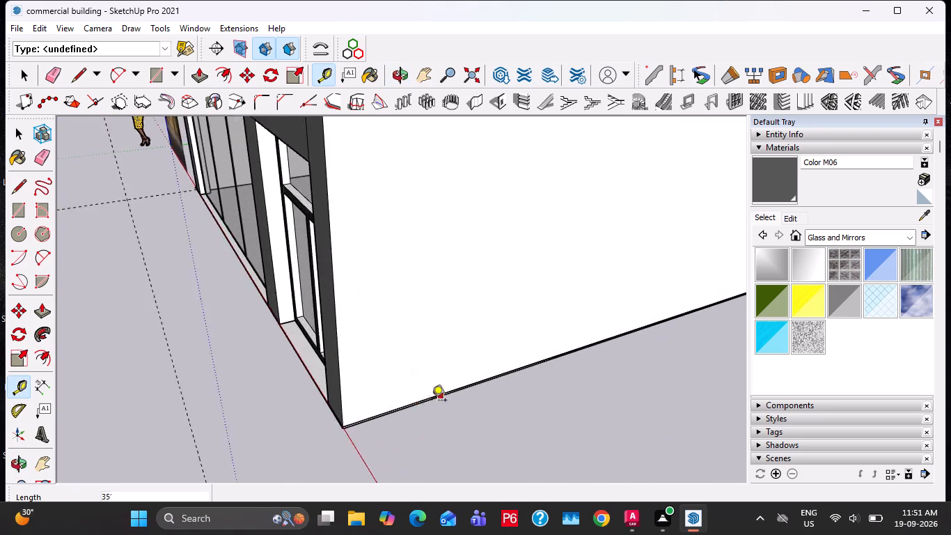
scroll(432, 401, up, 10)
scroll(324, 428, up, 5)
double_click(324, 428)
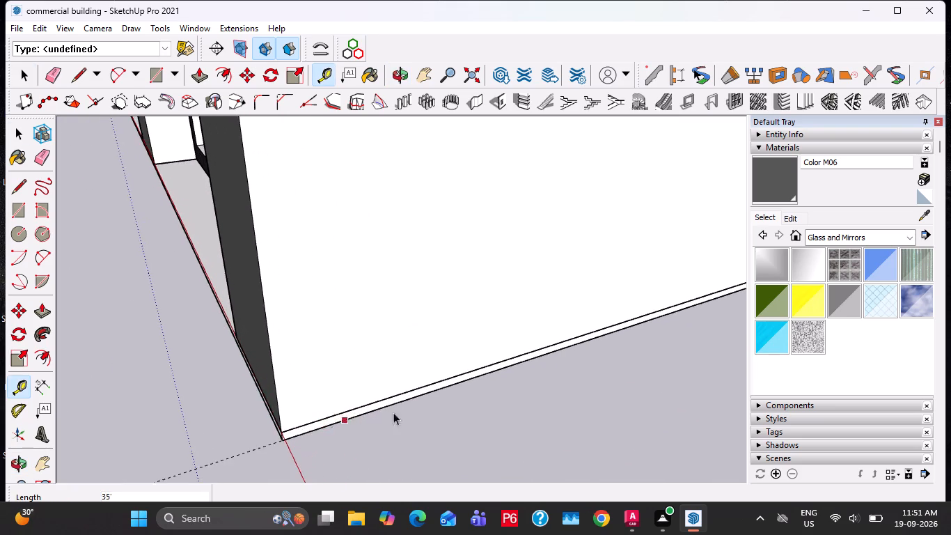
key(space)
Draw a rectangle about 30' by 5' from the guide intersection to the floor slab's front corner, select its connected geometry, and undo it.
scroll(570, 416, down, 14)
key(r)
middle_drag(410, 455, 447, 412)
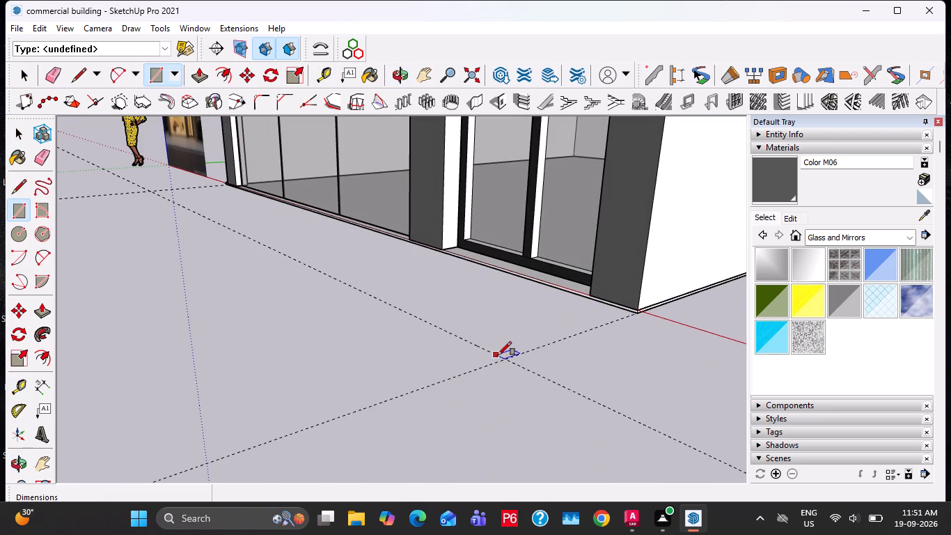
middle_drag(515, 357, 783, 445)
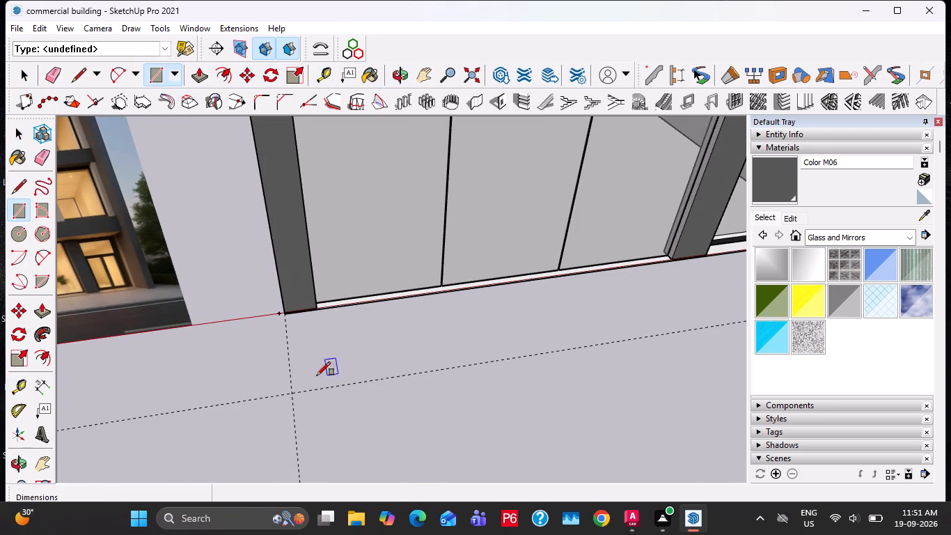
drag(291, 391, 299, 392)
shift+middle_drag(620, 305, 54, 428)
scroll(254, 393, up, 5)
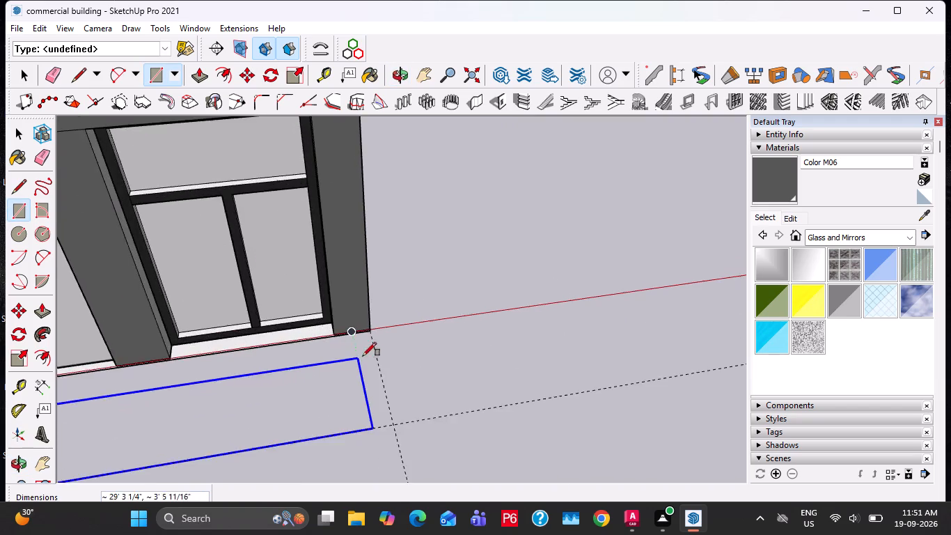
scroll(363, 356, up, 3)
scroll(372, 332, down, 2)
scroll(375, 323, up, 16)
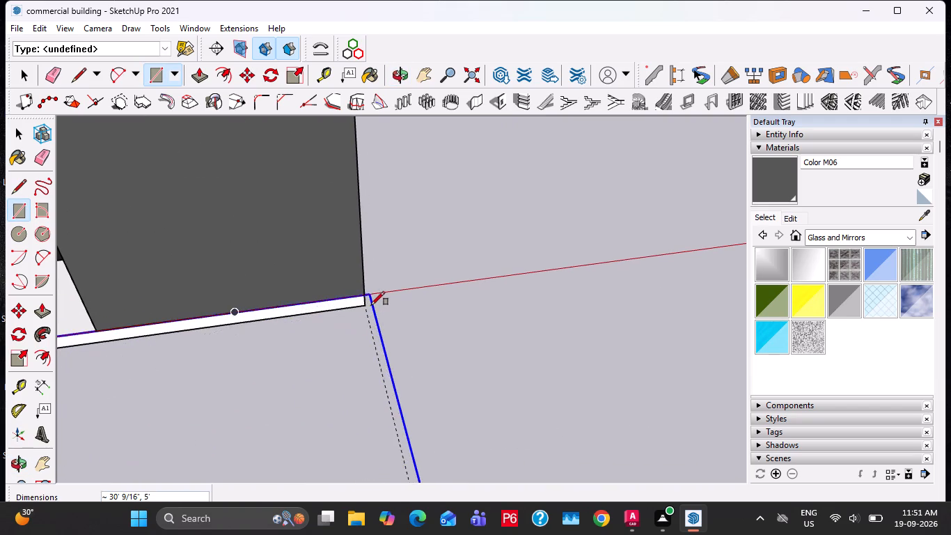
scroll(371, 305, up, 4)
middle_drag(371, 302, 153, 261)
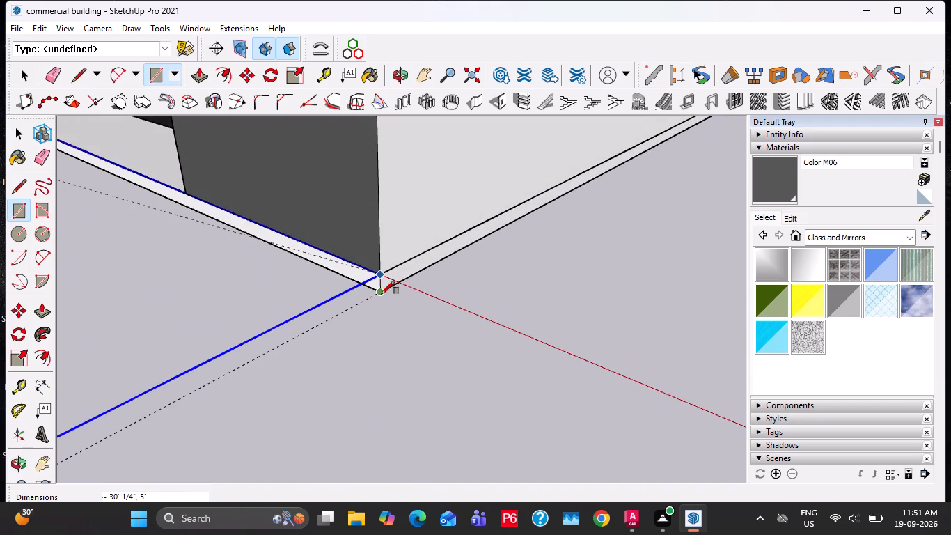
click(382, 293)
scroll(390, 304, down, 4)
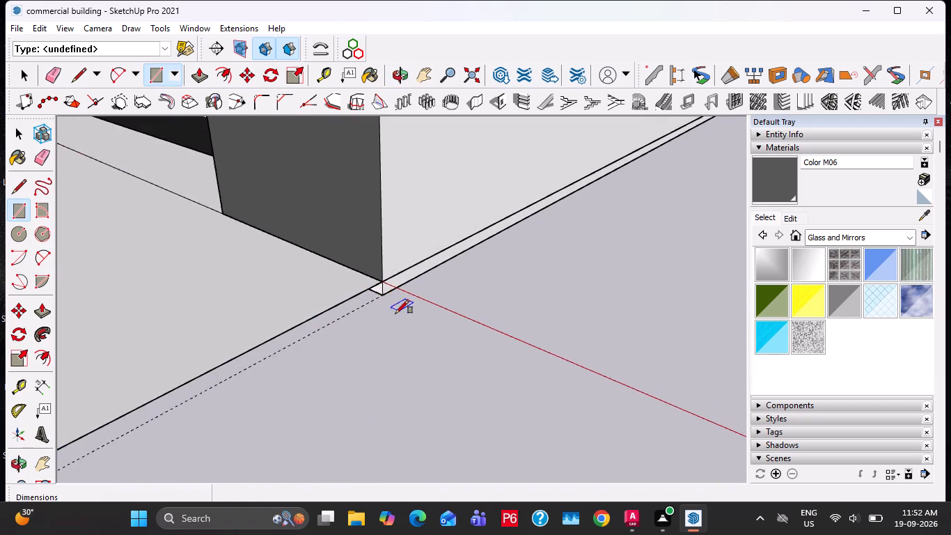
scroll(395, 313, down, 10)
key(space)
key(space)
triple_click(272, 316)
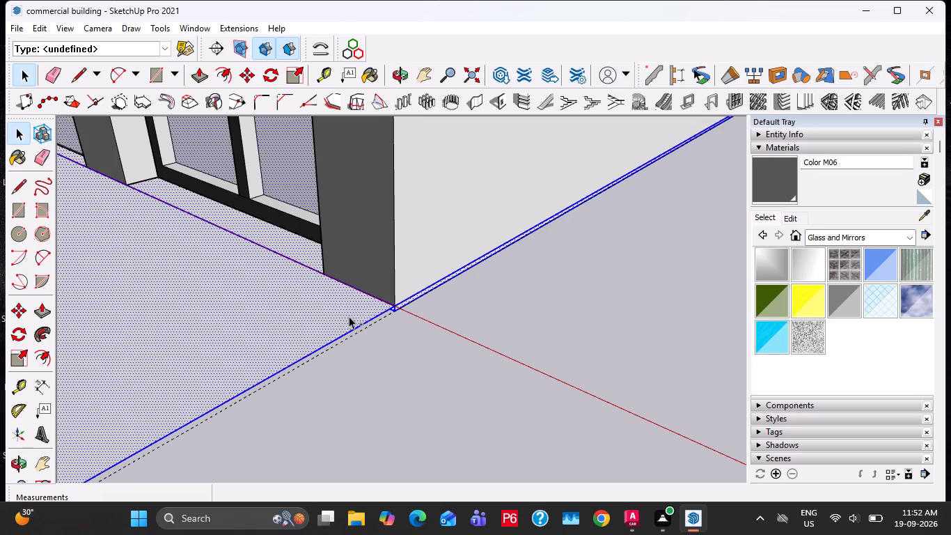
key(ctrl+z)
Make the floor slab with all its connected geometry a group.
triple_click(405, 302)
click(406, 302)
right_click(406, 302)
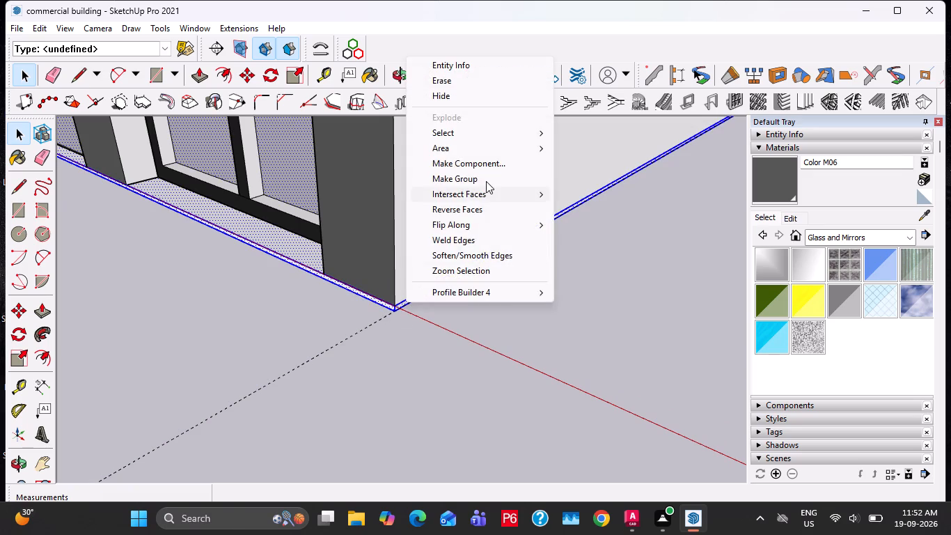
click(486, 180)
Draw a narrow ground rectangle 30' long along the facade, from the slab's lower front corner by the door to the opposite side guide.
key(r)
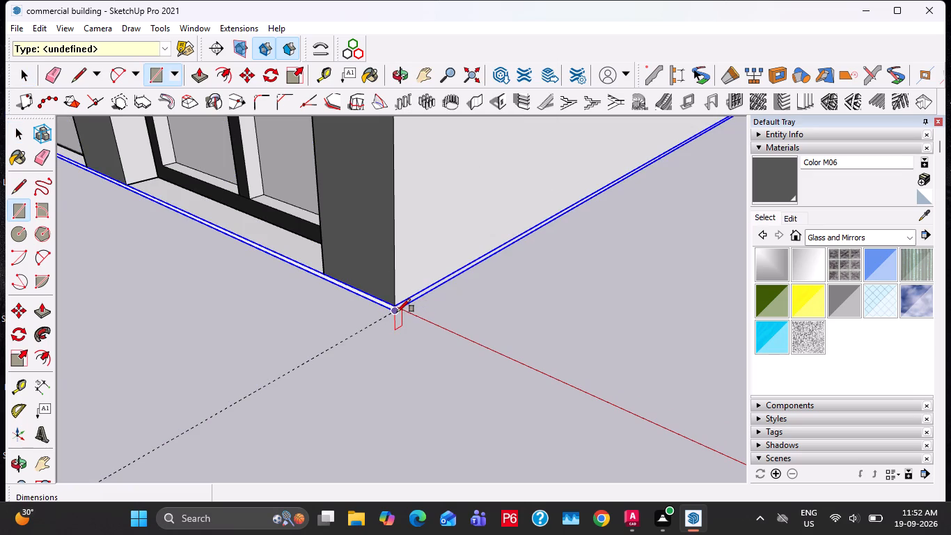
click(397, 312)
scroll(155, 313, down, 7)
shift+middle_drag(101, 315, 772, 348)
shift+middle_drag(296, 187, 343, 281)
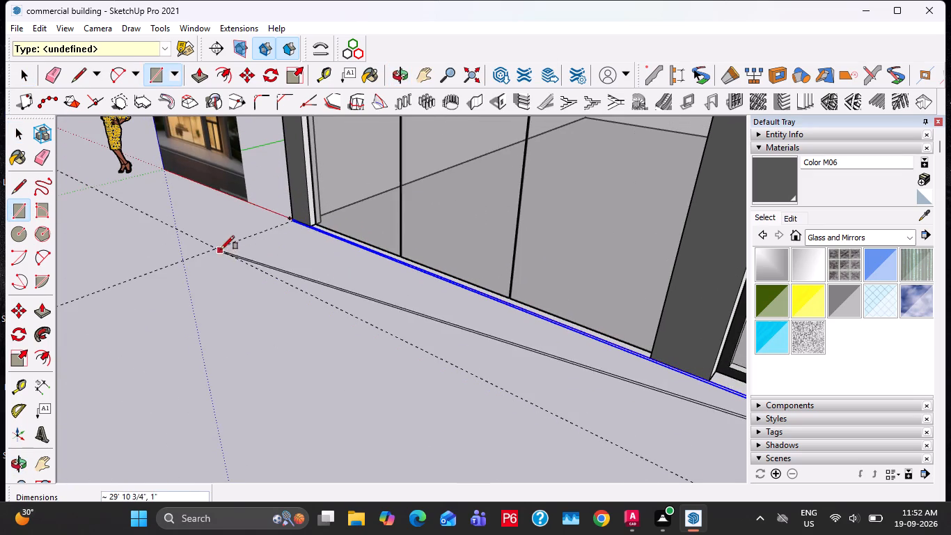
scroll(240, 246, up, 3)
middle_drag(238, 254, 540, 346)
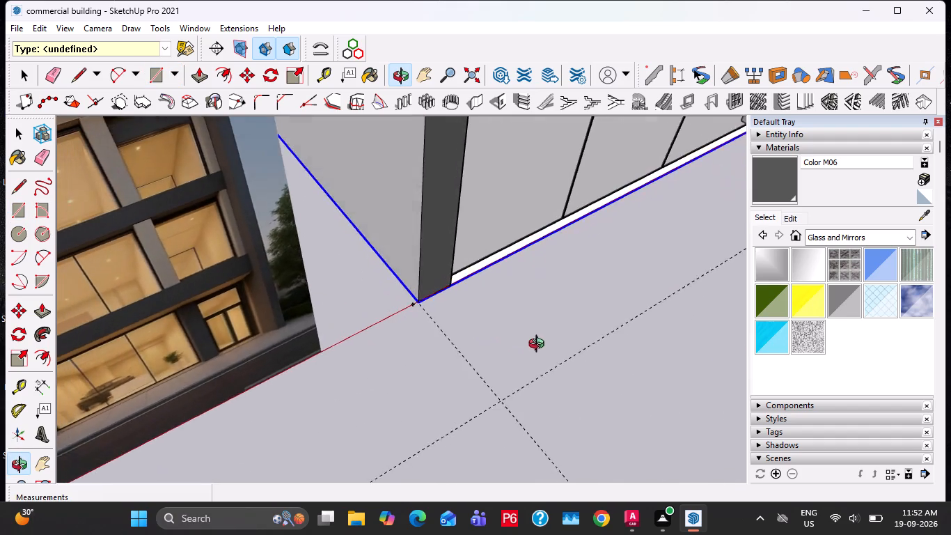
middle_drag(540, 346, 551, 342)
scroll(422, 294, up, 16)
middle_drag(434, 312, 657, 134)
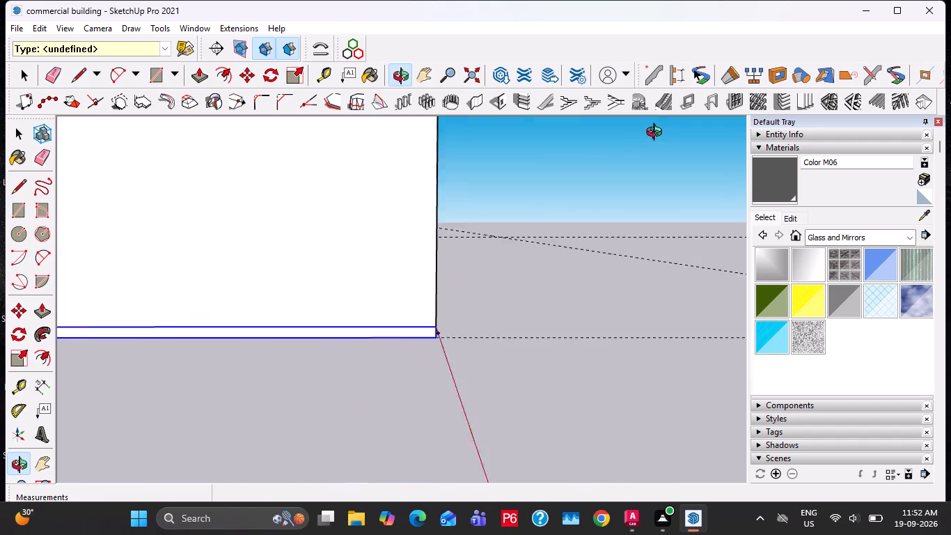
middle_drag(657, 134, 589, 162)
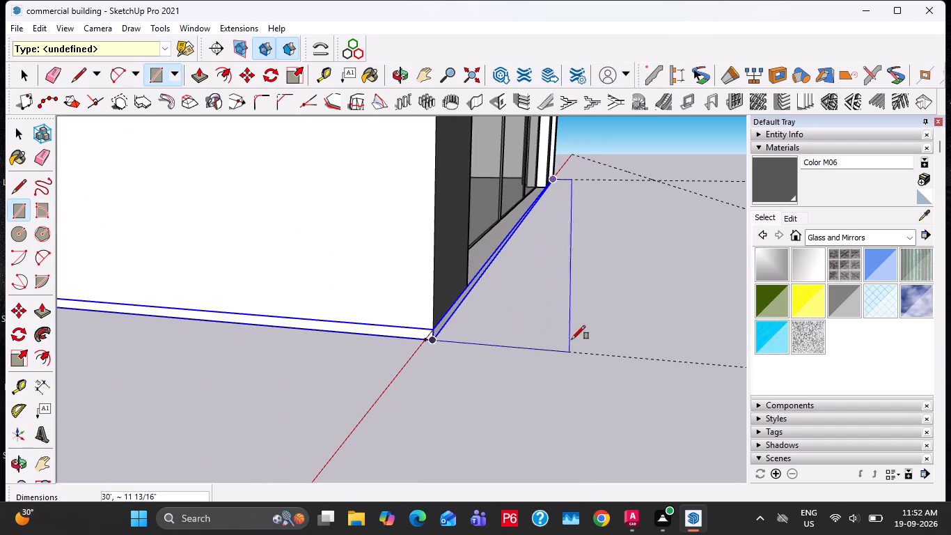
click(616, 341)
key(space)
Scale the front strip outward along the green axis by about 2.83, keeping its edge along the building in place.
middle_drag(535, 311, 295, 372)
scroll(285, 366, down, 5)
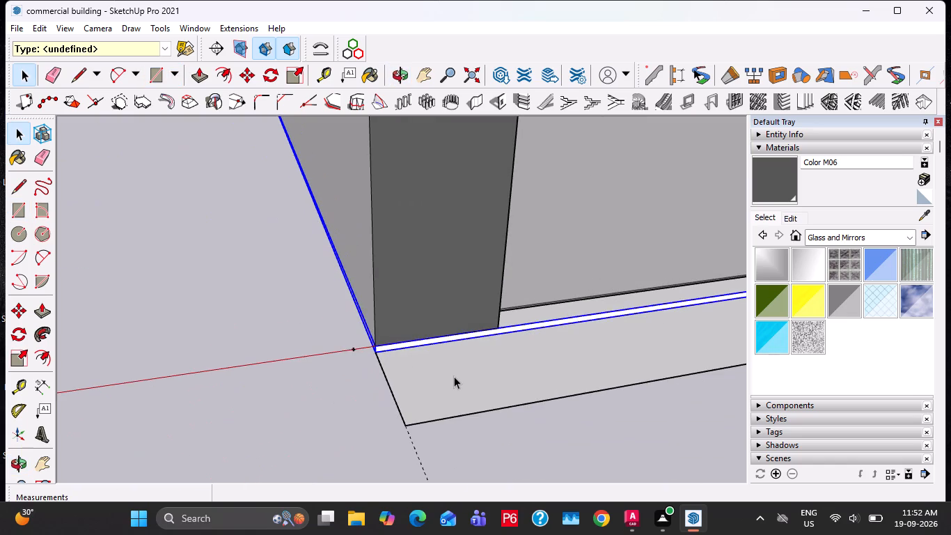
click(454, 376)
double_click(454, 377)
scroll(392, 375, down, 5)
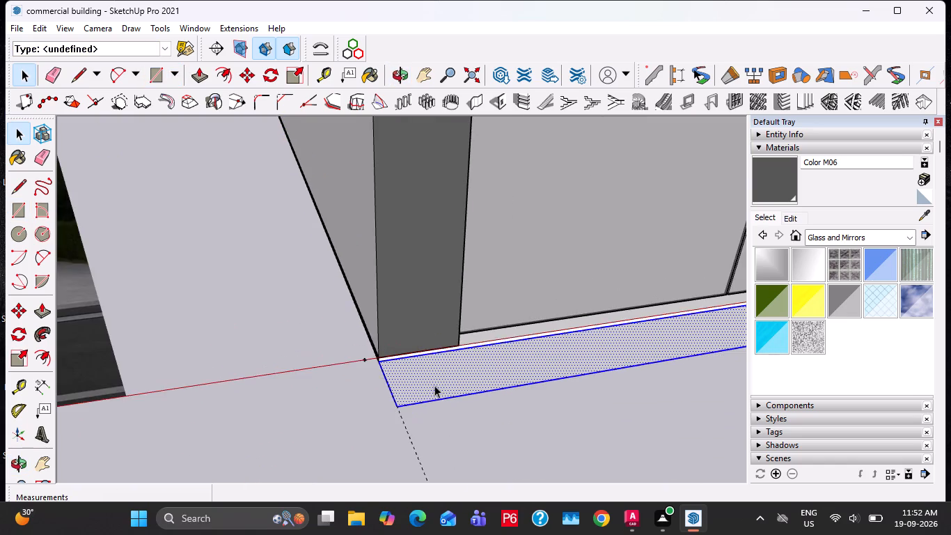
middle_drag(434, 386, 422, 386)
scroll(392, 394, down, 5)
shift+middle_drag(567, 431, 399, 406)
key(s)
middle_drag(572, 368, 388, 378)
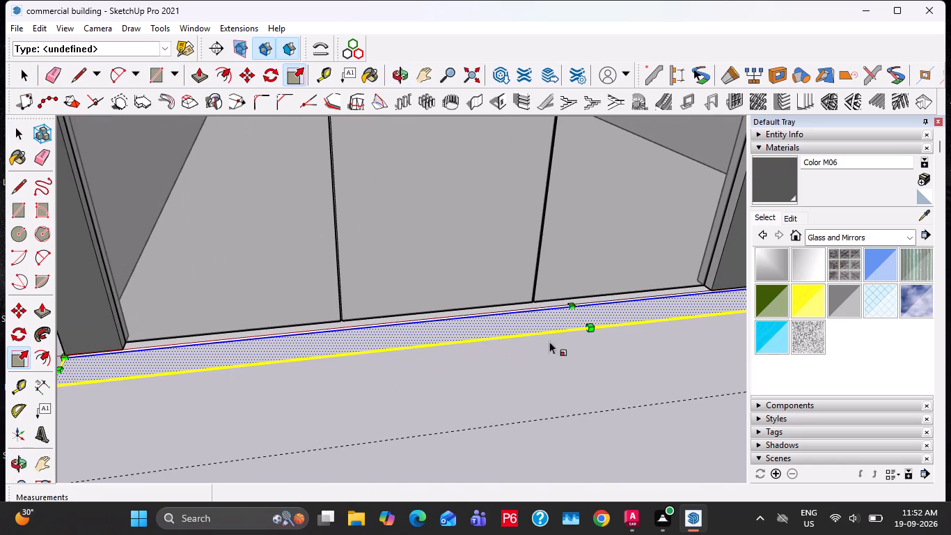
click(585, 325)
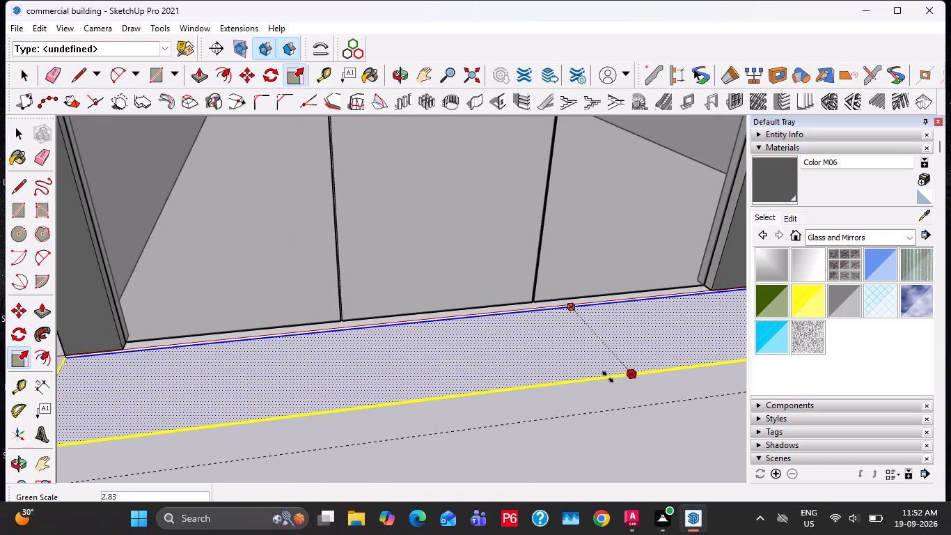
click(608, 378)
Push/Pull the front strip's face upward by 1".
key(space)
click(573, 365)
key(p)
click(572, 366)
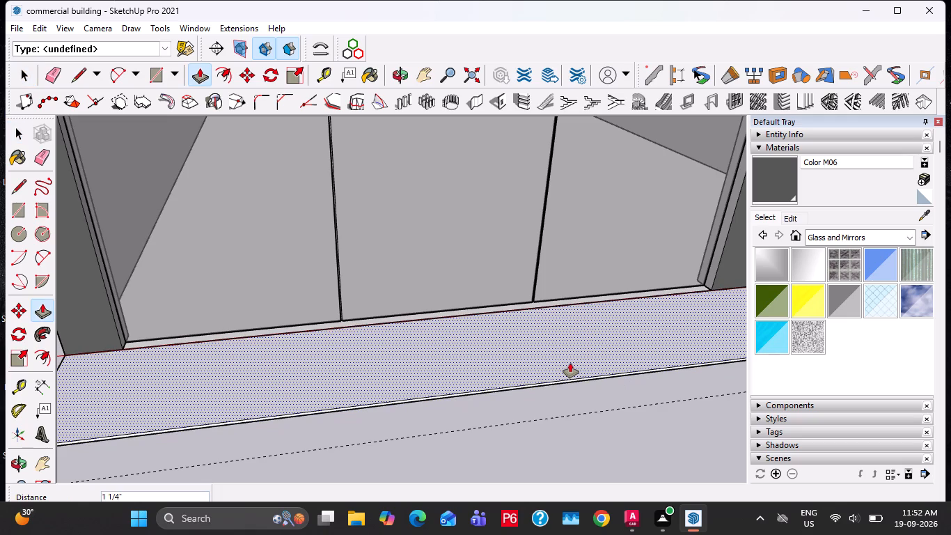
text(1")
key(Return)
Make the front strip with all its connected geometry a group.
key(space)
triple_click(506, 380)
right_click(505, 380)
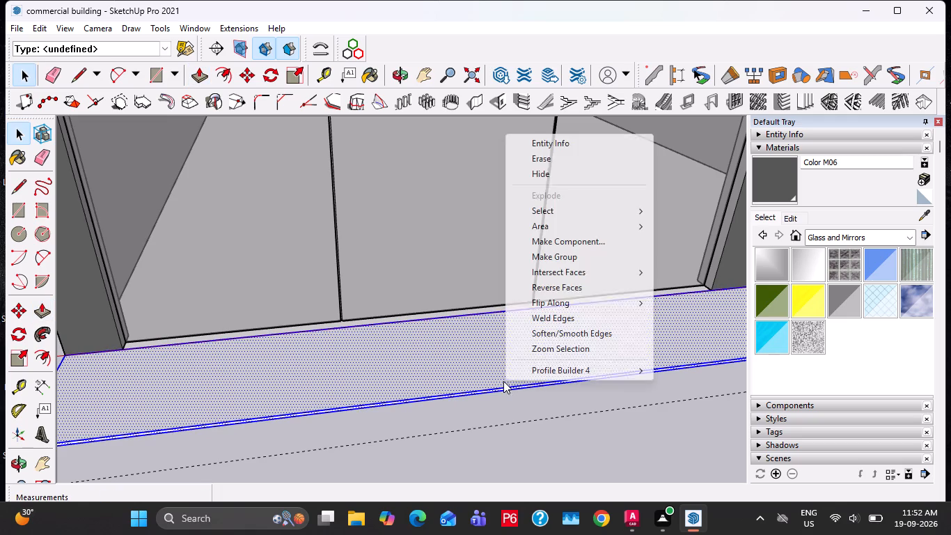
click(581, 250)
Paint the front strip group with the Marble Carrara Gold Floor Tile material from the Tile collection.
middle_drag(579, 304, 376, 354)
scroll(372, 345, down, 12)
middle_drag(385, 346, 462, 321)
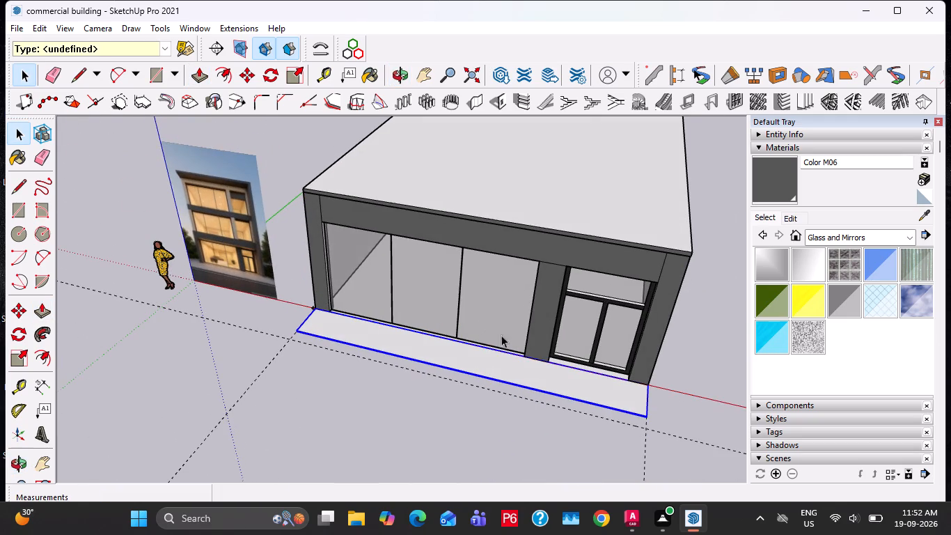
scroll(883, 267, up, 2)
scroll(905, 190, up, 2)
click(889, 242)
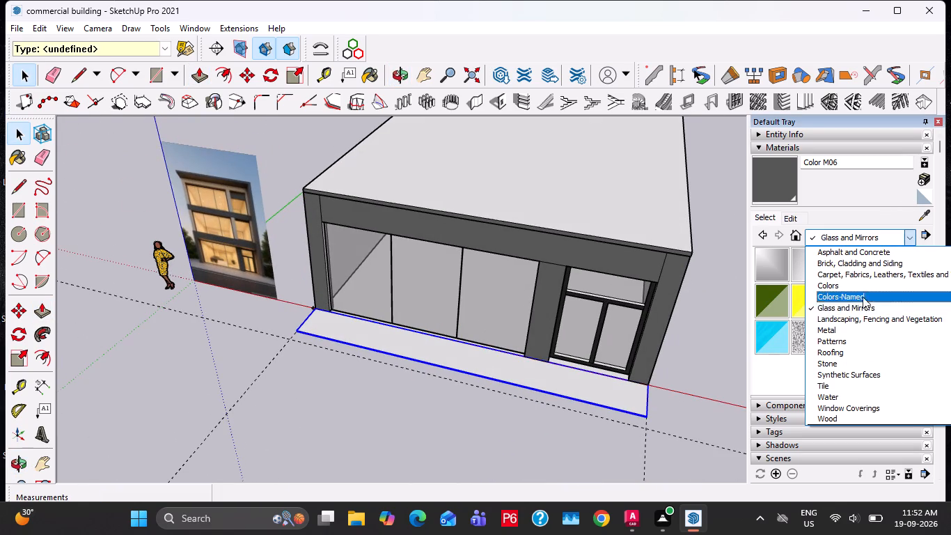
scroll(859, 382, down, 8)
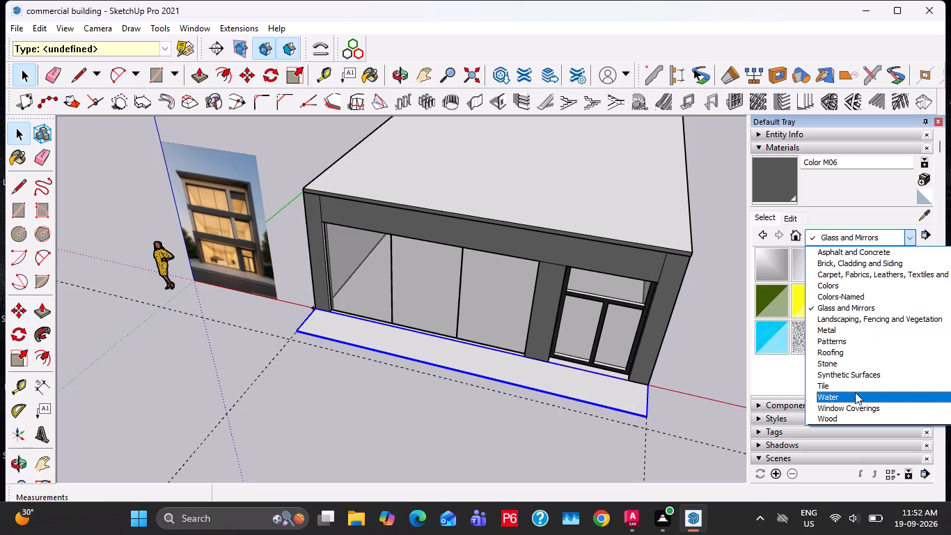
click(853, 383)
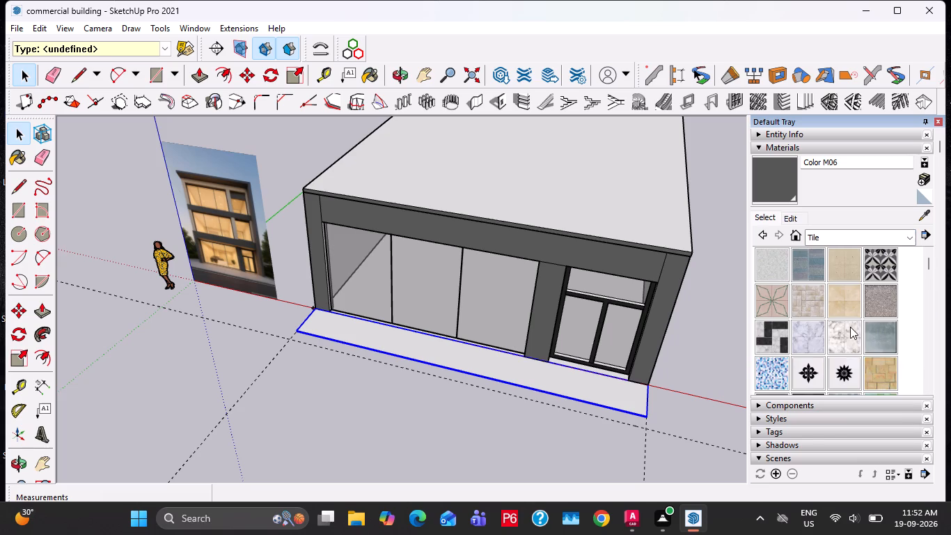
click(837, 332)
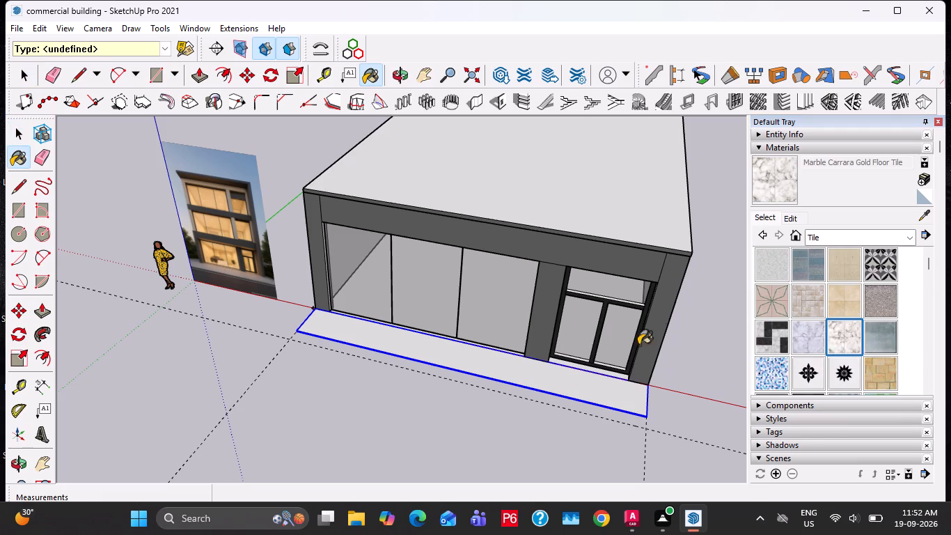
click(596, 375)
scroll(588, 391, up, 16)
key(space)
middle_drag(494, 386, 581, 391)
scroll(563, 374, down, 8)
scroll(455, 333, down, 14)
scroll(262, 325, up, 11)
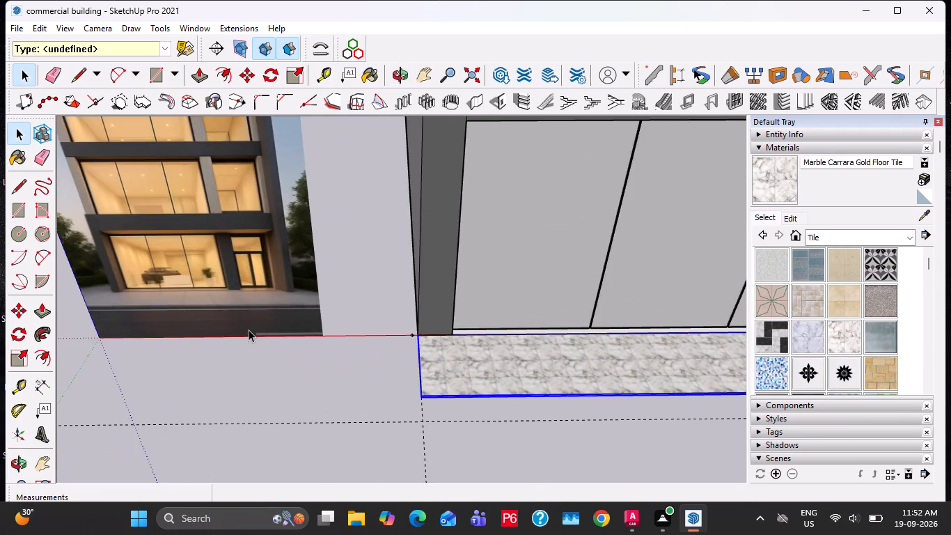
Examine the marble tiling on the front strip and how the strip runs along the ground-floor frontage.
scroll(249, 329, up, 7)
scroll(290, 323, down, 5)
shift+middle_drag(583, 382, 464, 393)
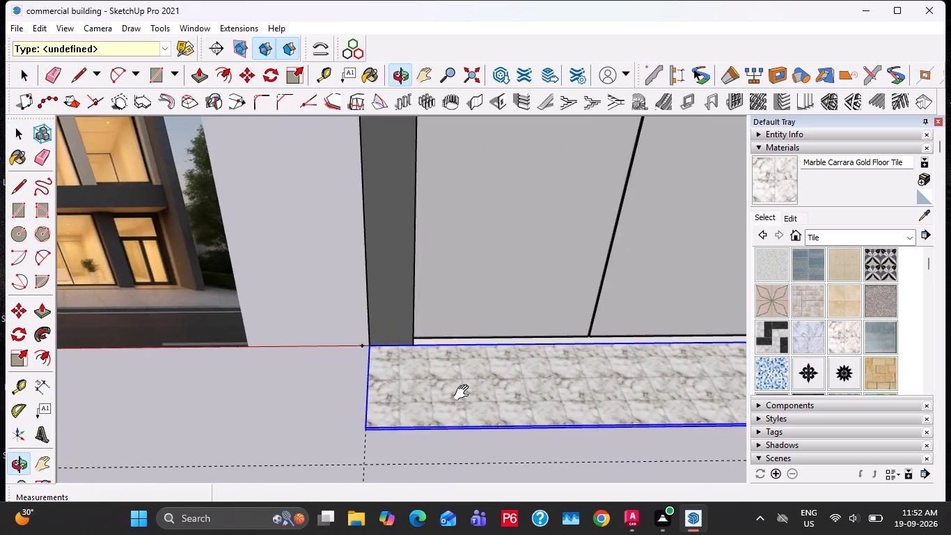
shift+middle_drag(464, 393, 637, 369)
scroll(503, 299, up, 10)
middle_drag(372, 348, 194, 303)
scroll(293, 329, down, 13)
shift+middle_drag(205, 336, 457, 428)
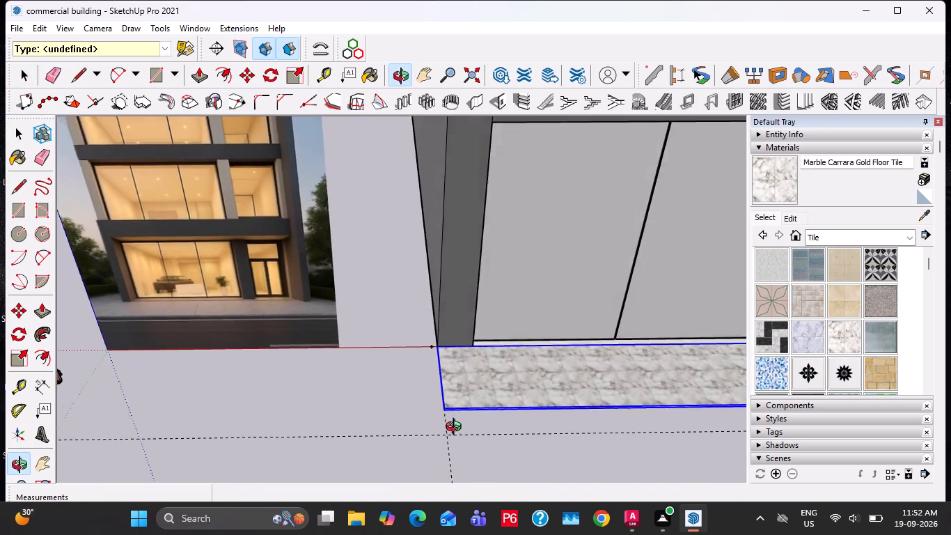
shift+middle_drag(457, 428, 378, 382)
scroll(59, 323, down, 7)
shift+middle_drag(604, 396, 191, 369)
middle_drag(645, 401, 415, 375)
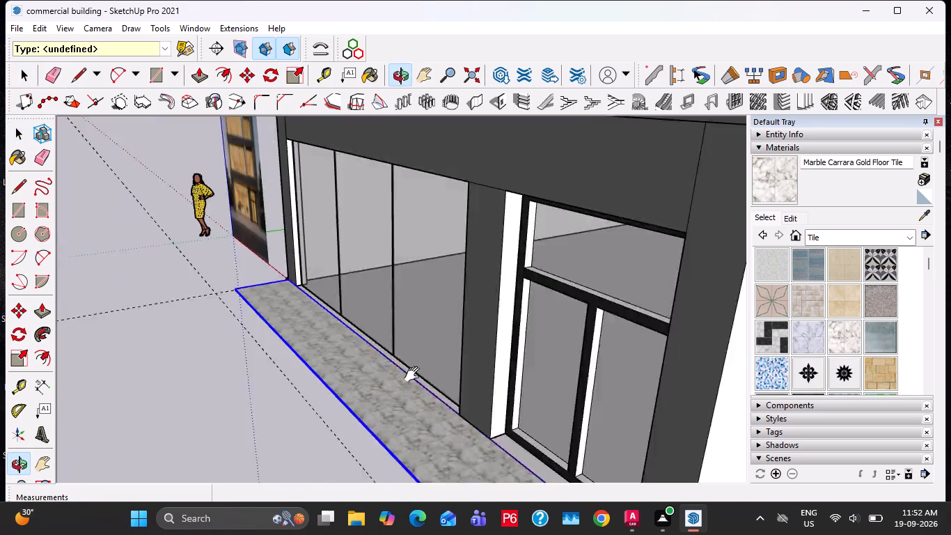
middle_drag(415, 375, 102, 271)
middle_drag(324, 347, 569, 363)
scroll(525, 359, down, 13)
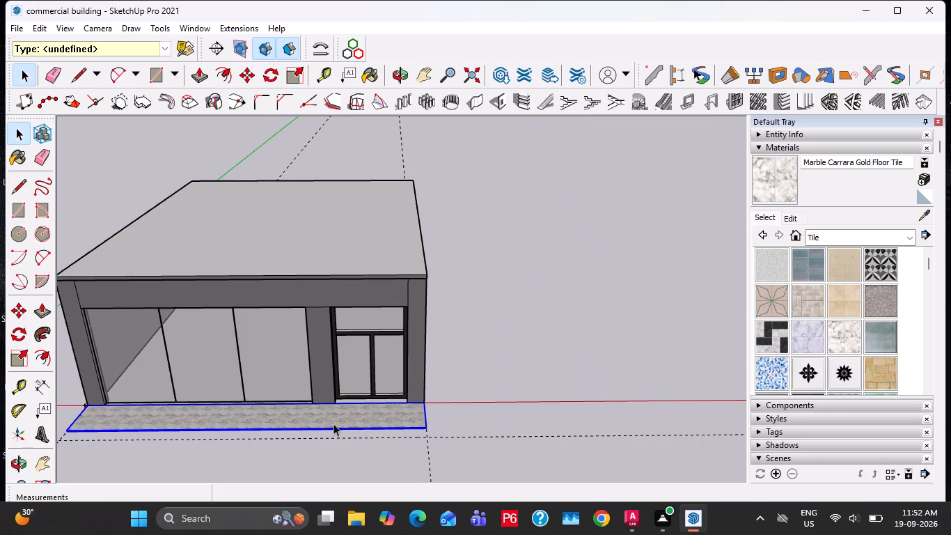
Make a copy of the marble front strip rotated 90° at the building's door-end corner.
key(q)
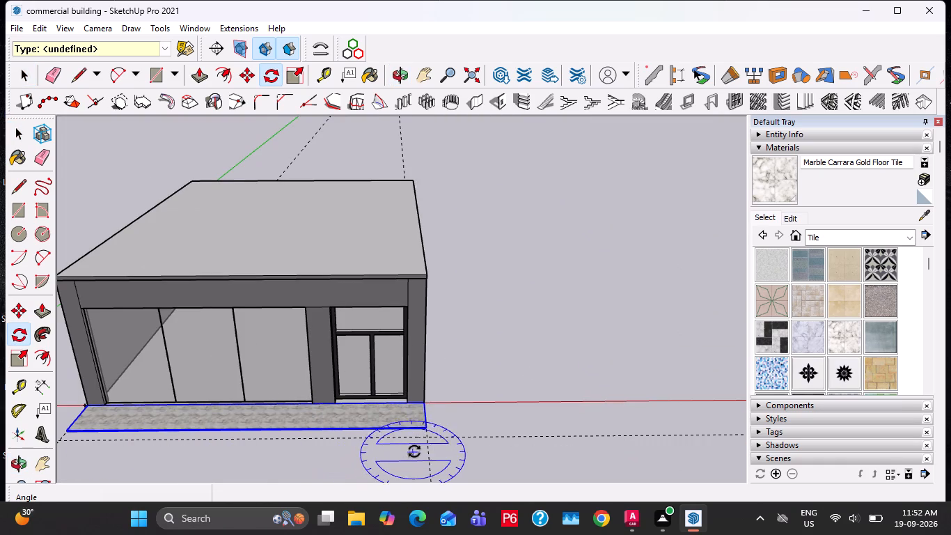
click(420, 445)
click(148, 444)
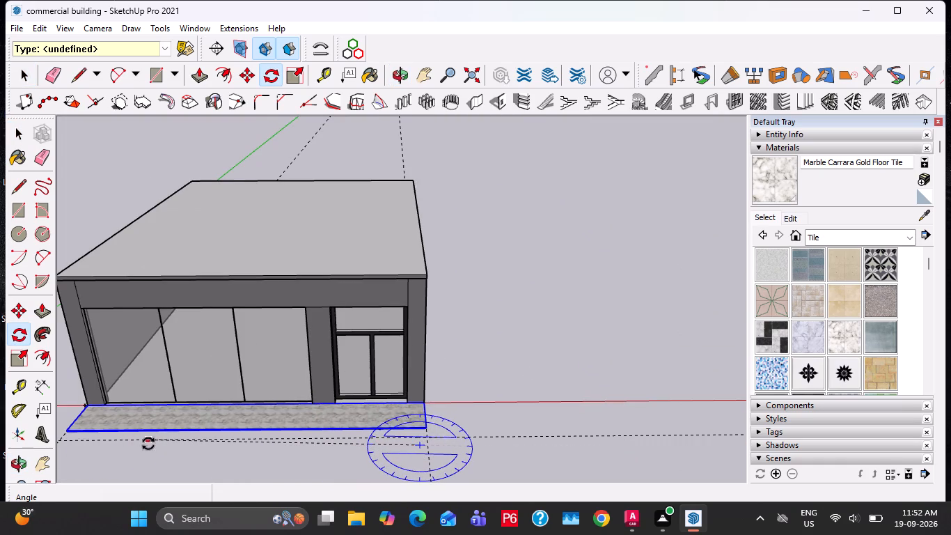
text(90)
key(Return)
key(space)
Move the rotated strip by its front corner to the front strip's outer corner at the door end, so it runs along that side wall.
scroll(460, 417, up, 8)
middle_drag(455, 453, 528, 373)
scroll(515, 393, up, 3)
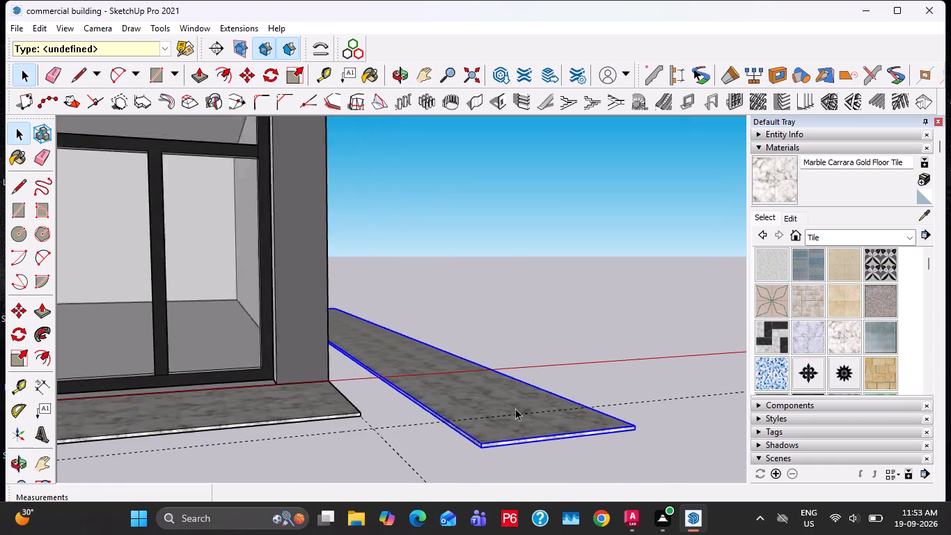
scroll(515, 408, up, 5)
key(m)
click(472, 463)
scroll(304, 411, up, 7)
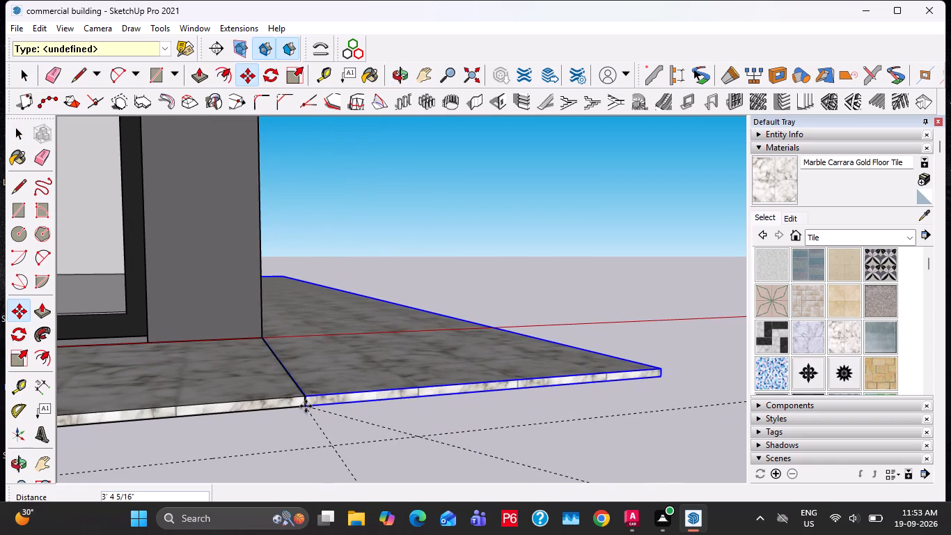
scroll(306, 404, up, 9)
click(294, 430)
key(space)
Copy the side strip to the building's opposite side, snapping its outer front corner to the front strip's other end.
scroll(295, 408, down, 8)
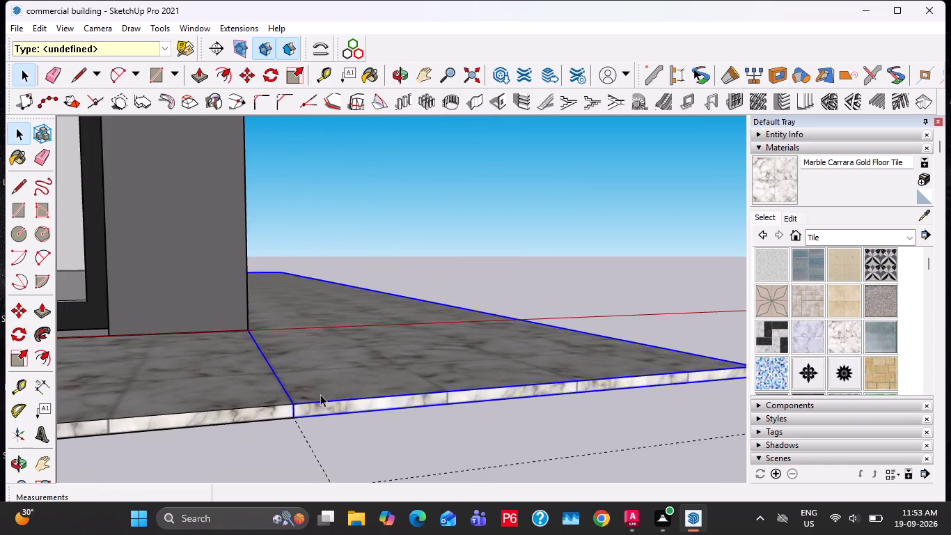
scroll(320, 394, down, 5)
middle_drag(374, 369, 319, 417)
scroll(353, 363, down, 6)
key(m)
scroll(523, 398, up, 9)
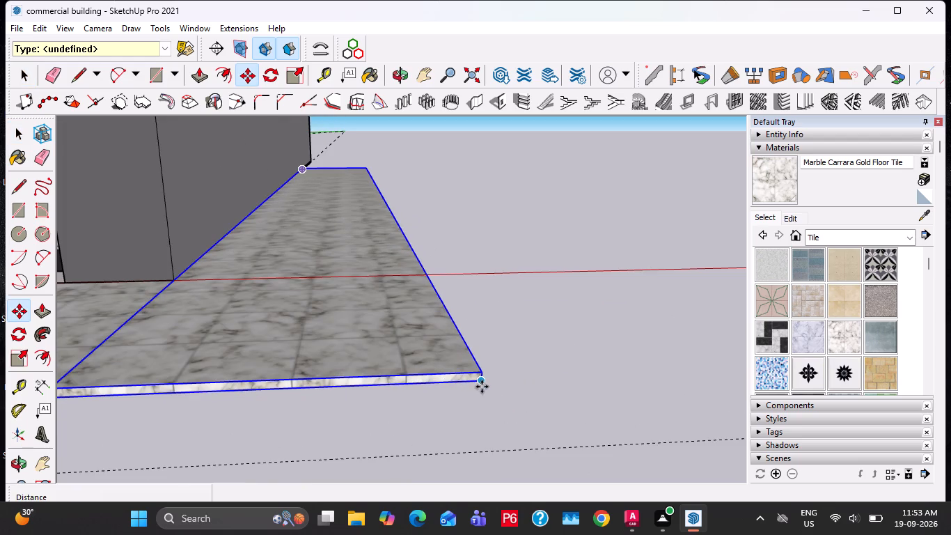
click(482, 387)
scroll(721, 385, down, 15)
scroll(728, 386, up, 2)
scroll(723, 387, down, 7)
shift+middle_drag(314, 389, 943, 378)
scroll(531, 385, up, 16)
click(587, 423)
scroll(273, 362, down, 8)
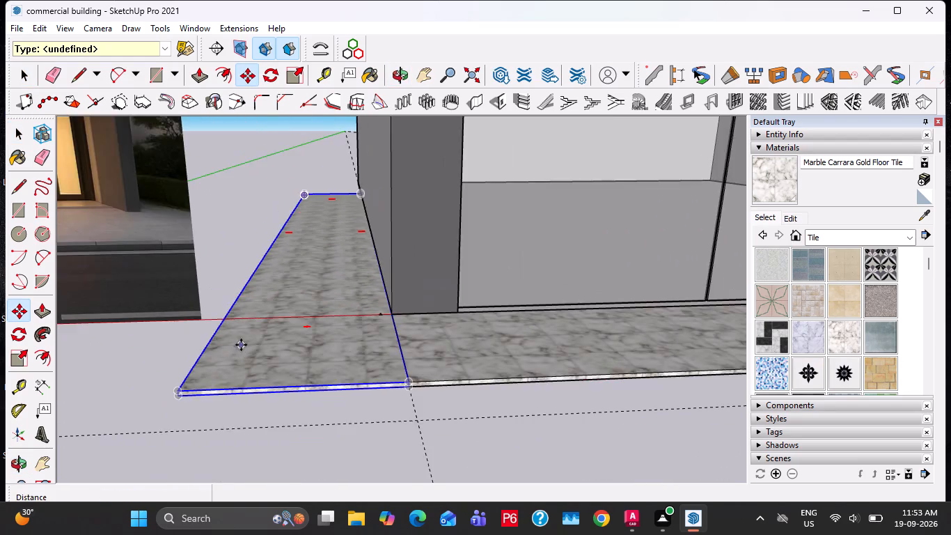
scroll(241, 345, down, 7)
key(space)
Open the marble front strip group for editing.
click(416, 412)
scroll(393, 407, down, 12)
middle_drag(511, 389, 450, 426)
scroll(473, 391, up, 9)
double_click(465, 401)
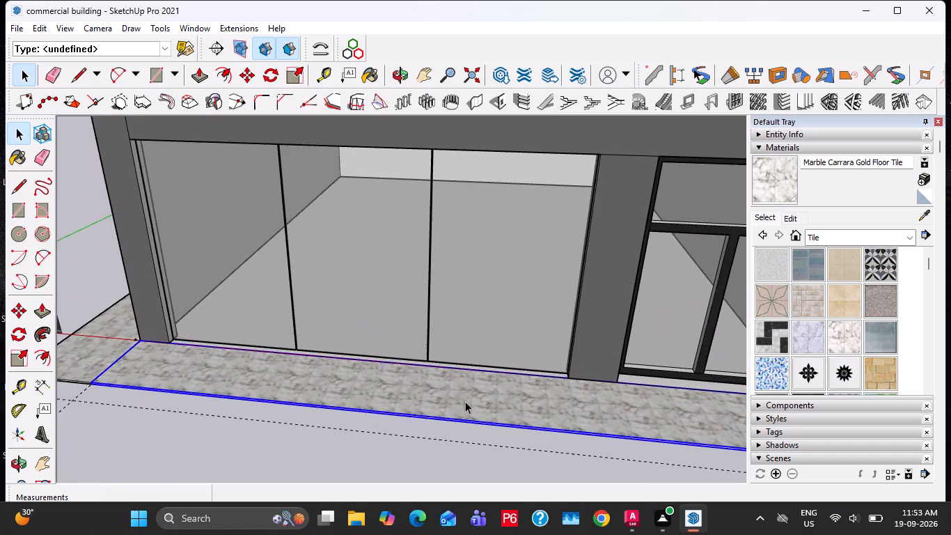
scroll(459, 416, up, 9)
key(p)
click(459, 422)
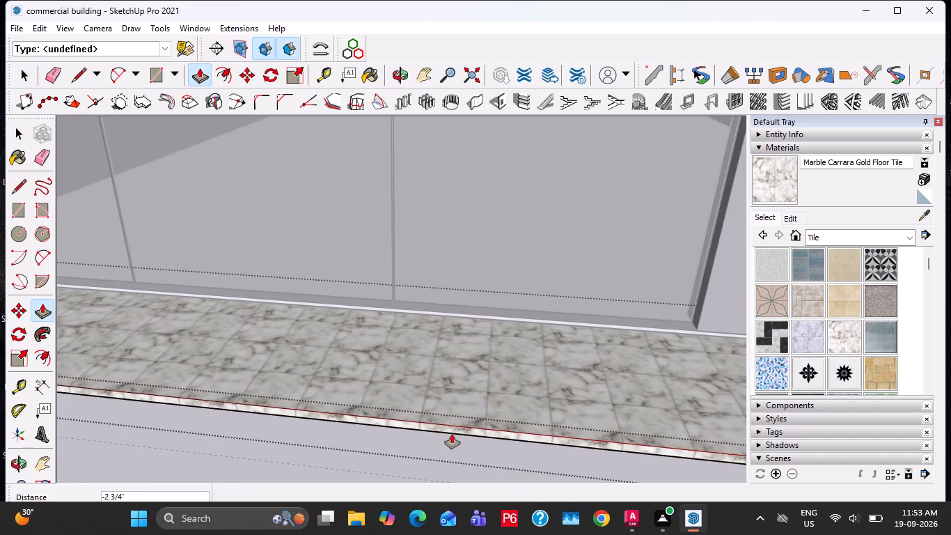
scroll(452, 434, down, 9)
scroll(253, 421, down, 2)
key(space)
Push/Pull the front strip's thin front edge face outward to deepen the platform in front of the building.
scroll(203, 408, up, 4)
scroll(216, 398, down, 3)
scroll(216, 398, up, 5)
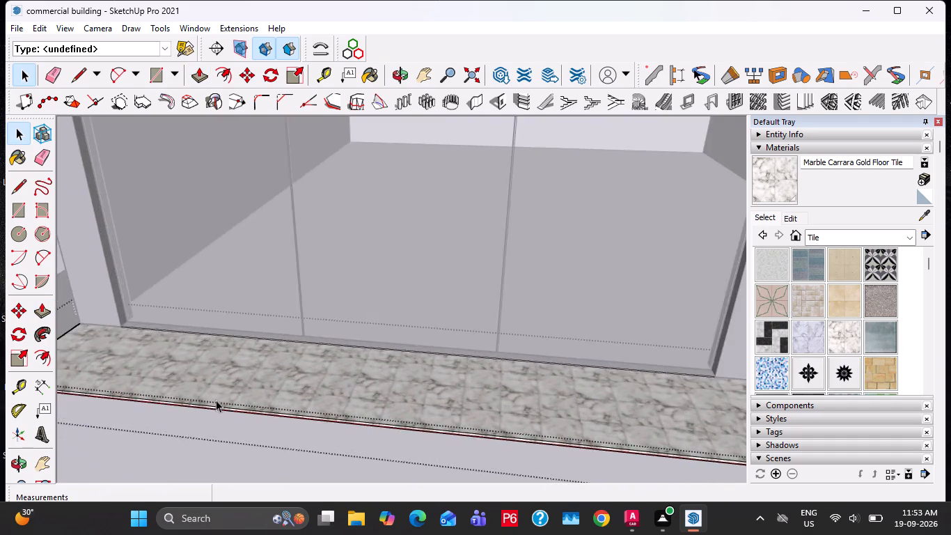
scroll(216, 400, up, 15)
click(201, 400)
click(201, 398)
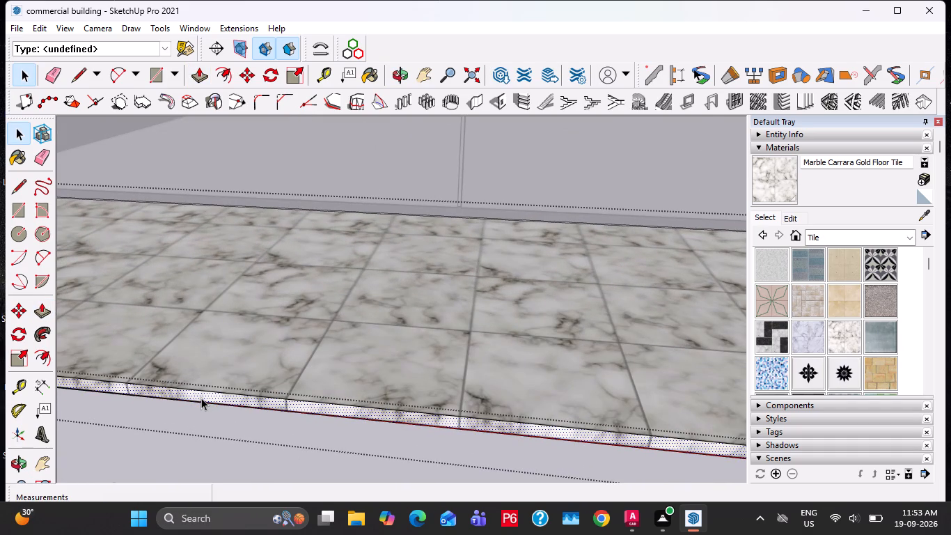
key(p)
click(201, 398)
scroll(201, 398, down, 20)
scroll(201, 398, down, 10)
scroll(346, 361, down, 3)
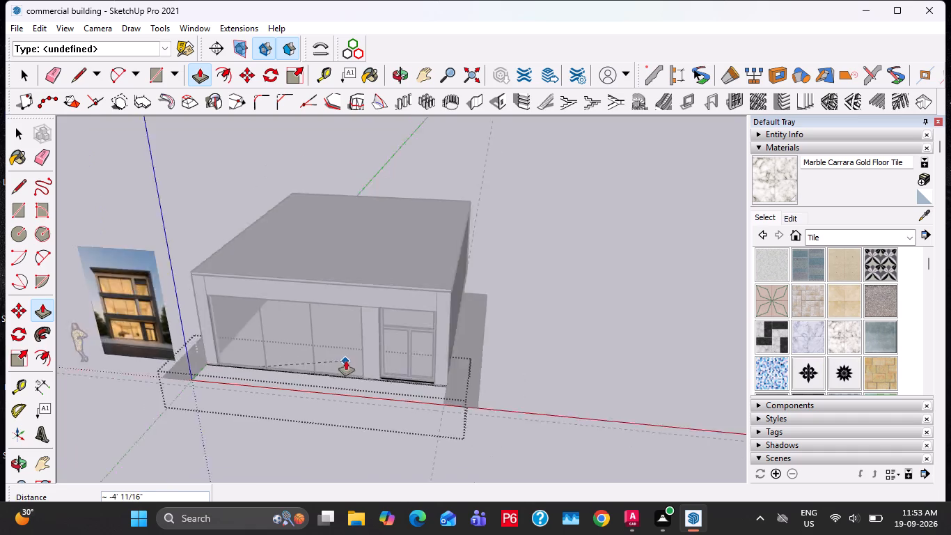
scroll(346, 361, down, 4)
middle_drag(388, 405, 443, 320)
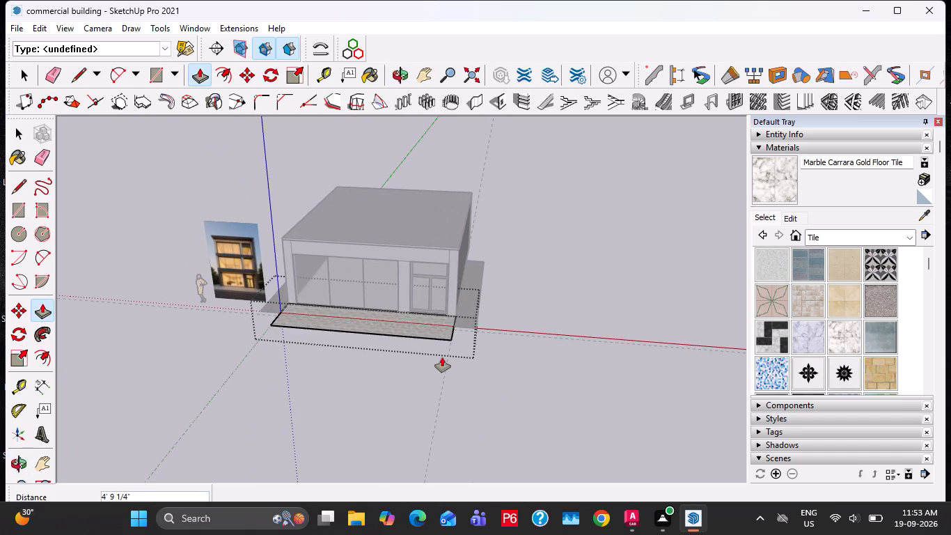
click(445, 352)
scroll(457, 327, up, 14)
key(space)
key(Escape)
key(Escape)
key(Escape)
Within the door-end side strip group, Push/Pull its front edge face forward to line up with the deepened front strip.
double_click(468, 315)
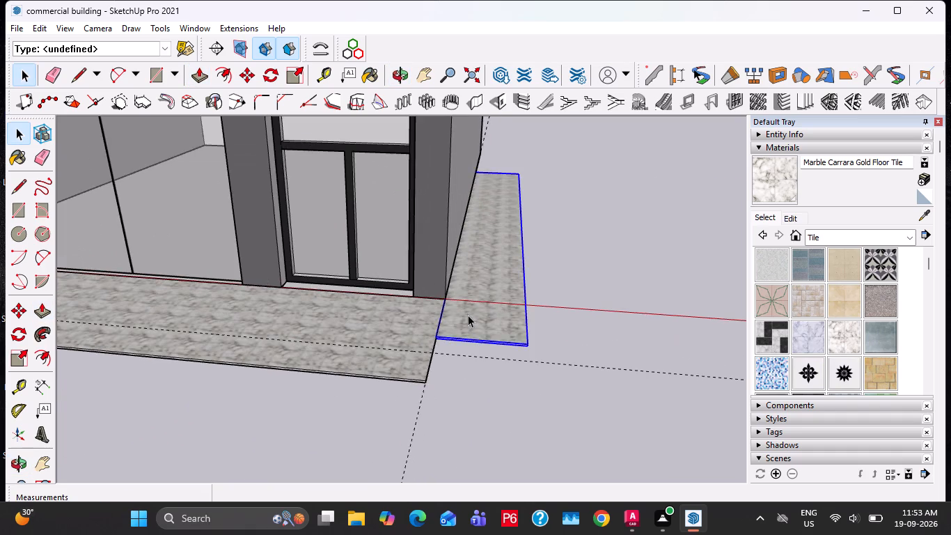
scroll(450, 330, up, 11)
click(447, 340)
key(p)
click(447, 340)
scroll(409, 344, down, 8)
click(379, 426)
key(space)
key(Escape)
scroll(480, 356, down, 7)
key(Escape)
Within the side strip group nearest the reference image, Push/Pull its front edge face forward to line up with the front strip.
middle_drag(187, 327, 612, 347)
scroll(351, 341, up, 4)
double_click(278, 307)
scroll(278, 327, up, 12)
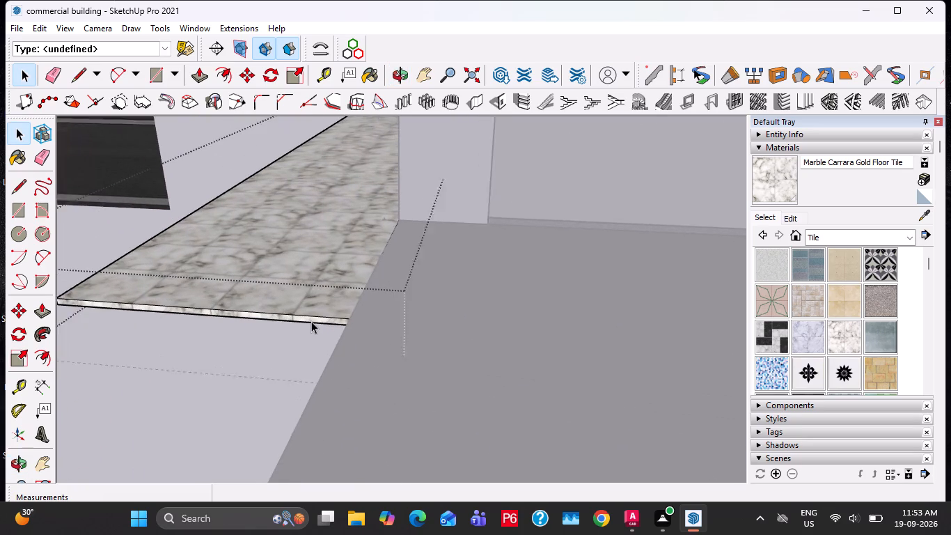
scroll(311, 321, up, 1)
click(311, 321)
key(p)
click(311, 321)
scroll(285, 362, down, 9)
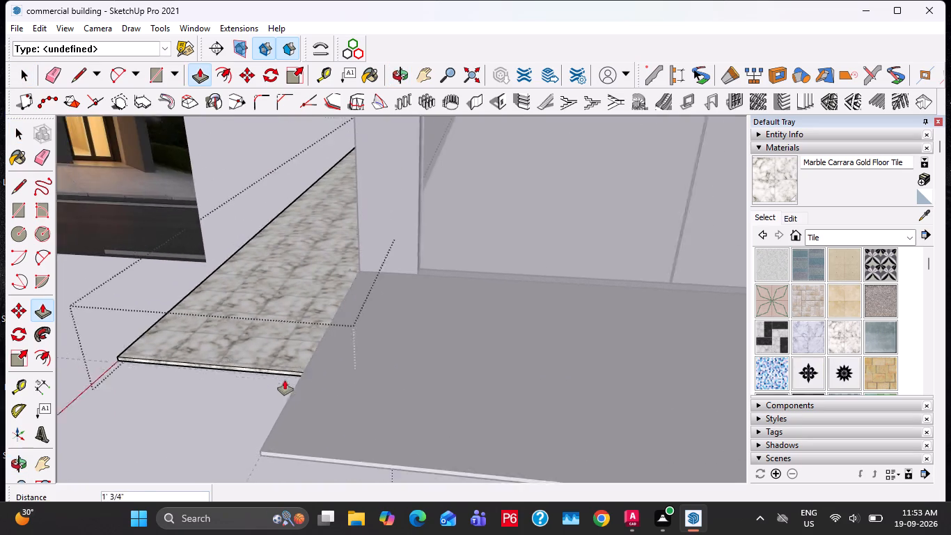
scroll(285, 380, down, 4)
click(294, 428)
key(space)
key(Escape)
key(space)
key(Escape)
scroll(301, 354, down, 12)
key(Escape)
key(Escape)
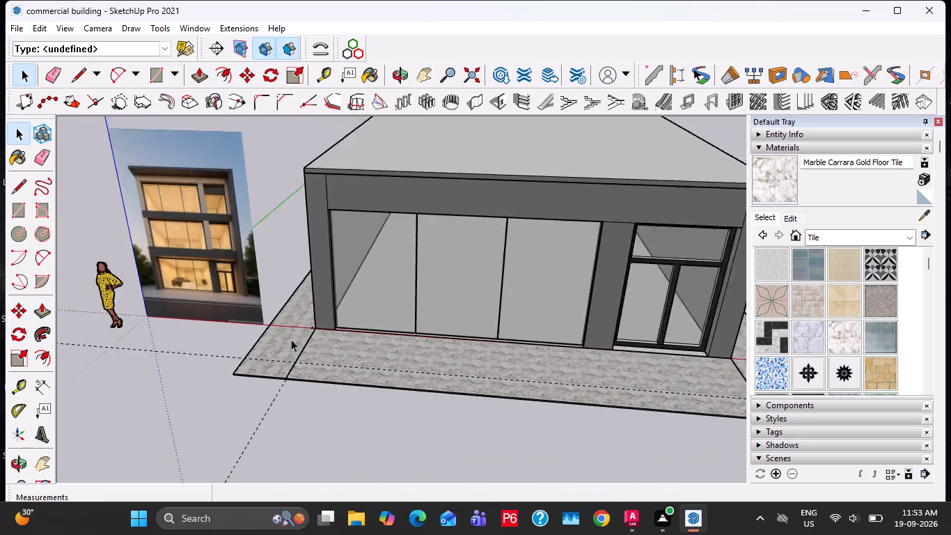
Delete all guides from the model.
scroll(291, 339, down, 3)
click(42, 26)
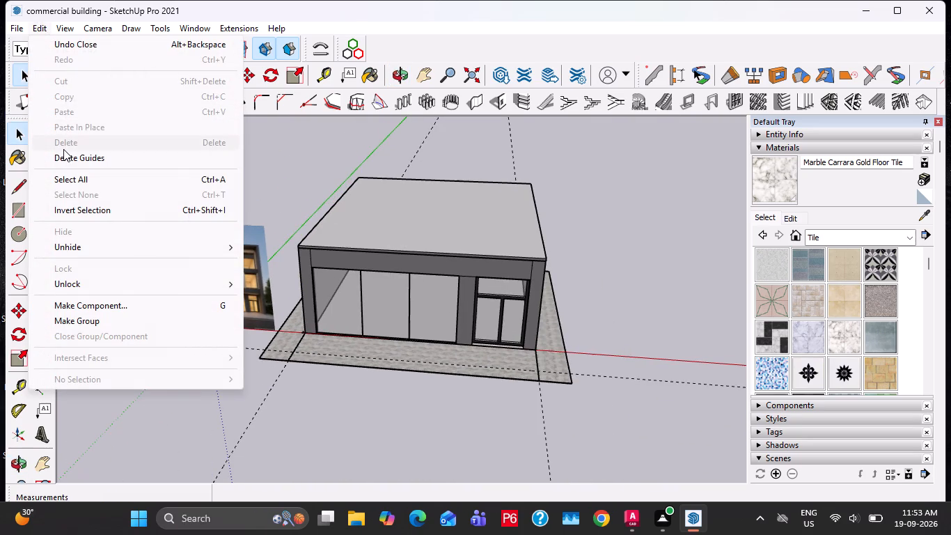
click(63, 155)
Within the side strip group nearest the reference image, Push/Pull its rear end face back to the building's rear corner.
middle_drag(427, 338, 392, 218)
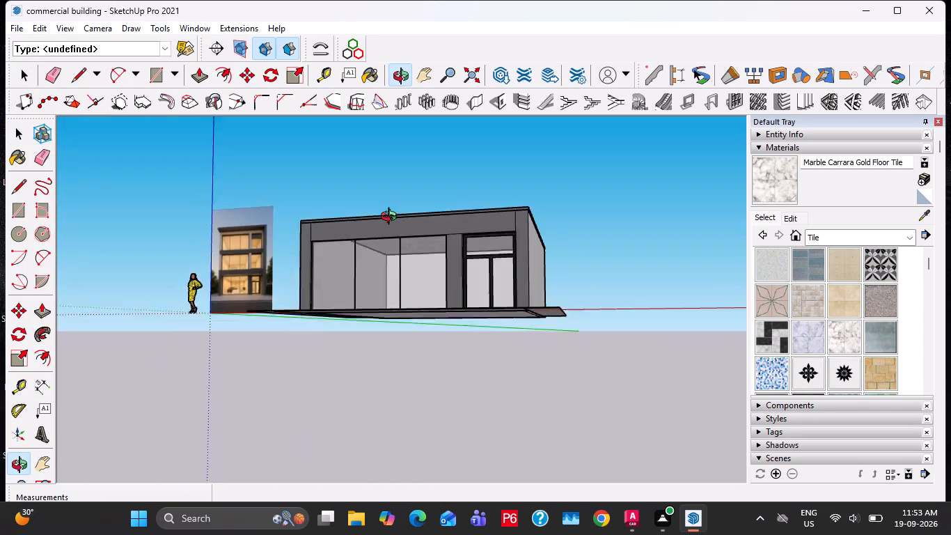
middle_drag(392, 218, 872, 164)
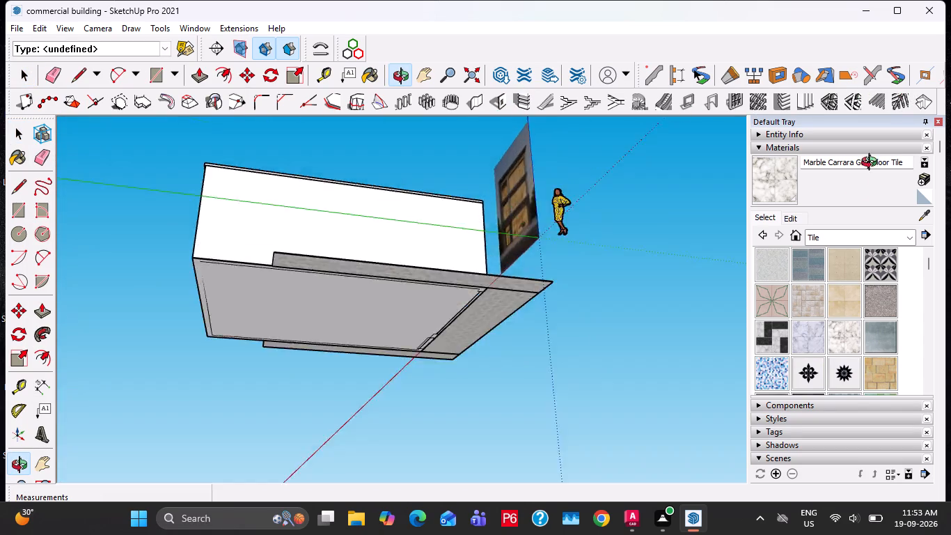
middle_drag(872, 164, 950, 291)
scroll(408, 355, up, 11)
shift+middle_drag(288, 367, 478, 318)
double_click(581, 304)
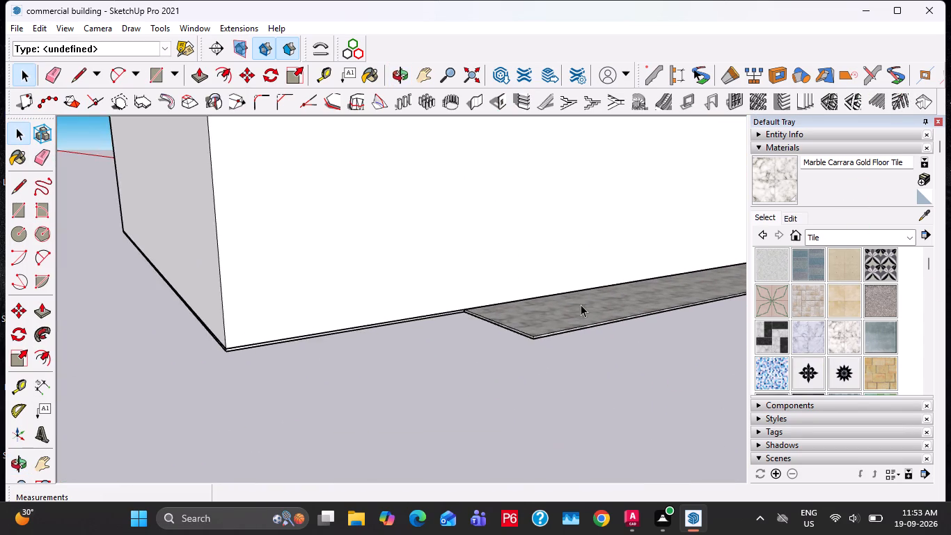
key(p)
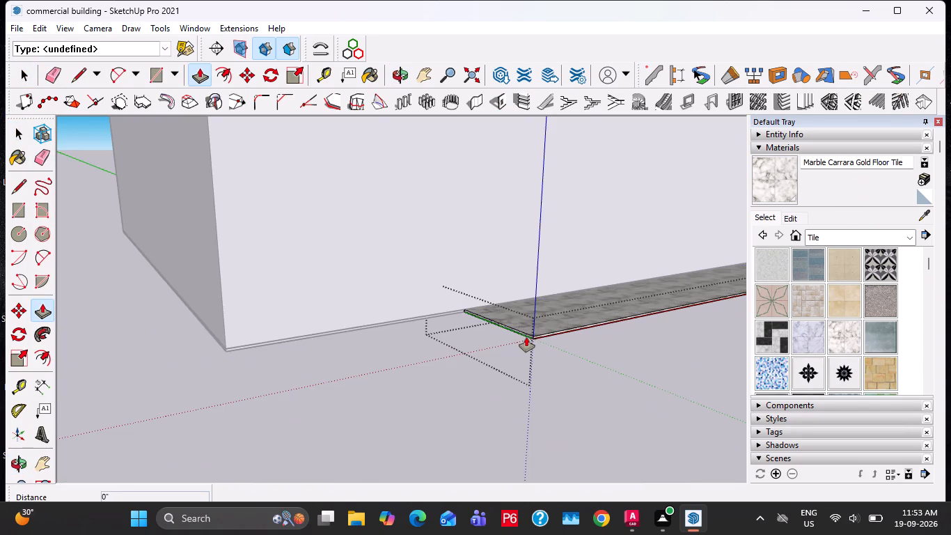
click(526, 338)
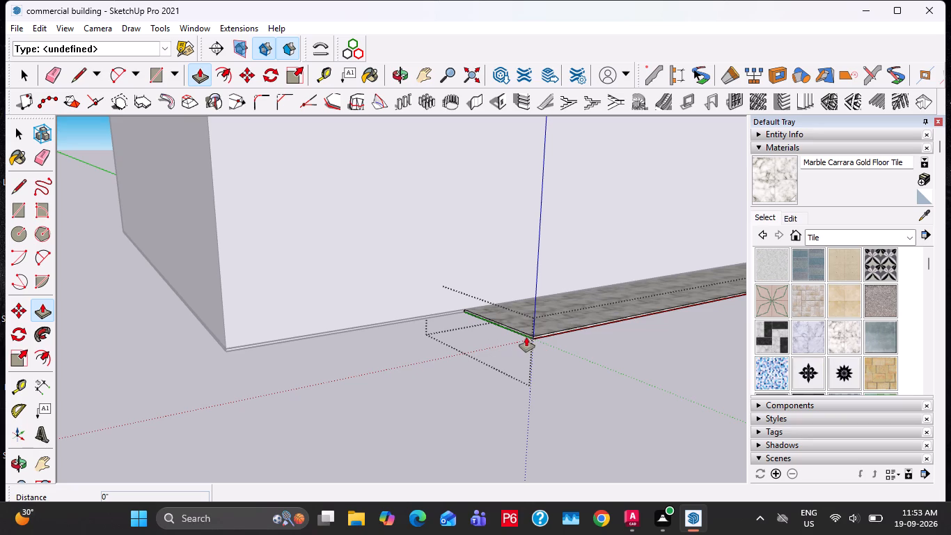
click(526, 337)
scroll(512, 335, up, 10)
click(526, 333)
scroll(478, 341, down, 5)
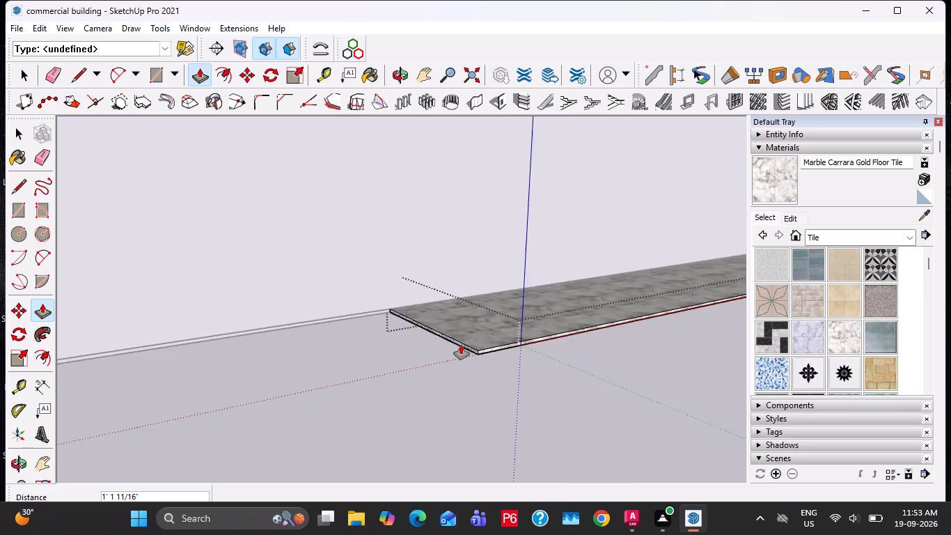
scroll(461, 345, down, 11)
click(238, 330)
key(space)
key(Escape)
scroll(235, 307, down, 7)
key(Escape)
Within the door-end side strip group, Push/Pull its rear end face back to the building's rear corner.
middle_drag(129, 271, 407, 305)
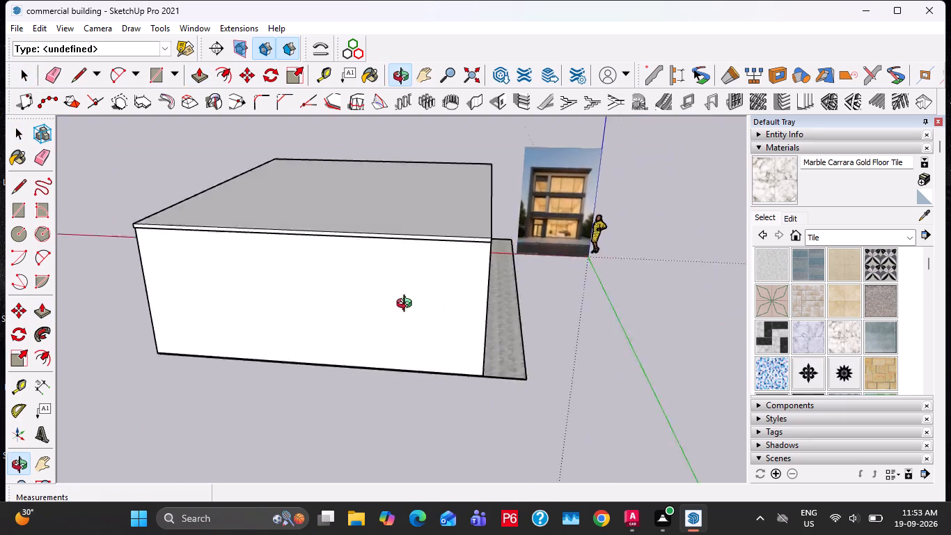
middle_drag(407, 305, 634, 287)
scroll(388, 366, up, 3)
double_click(398, 373)
scroll(440, 375, up, 20)
scroll(440, 375, up, 1)
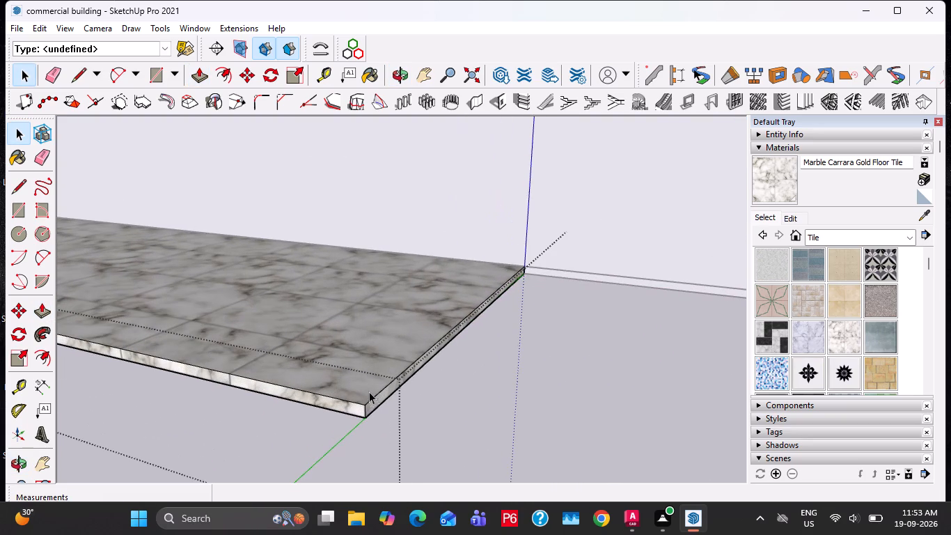
click(375, 405)
key(p)
click(375, 405)
scroll(542, 424, down, 9)
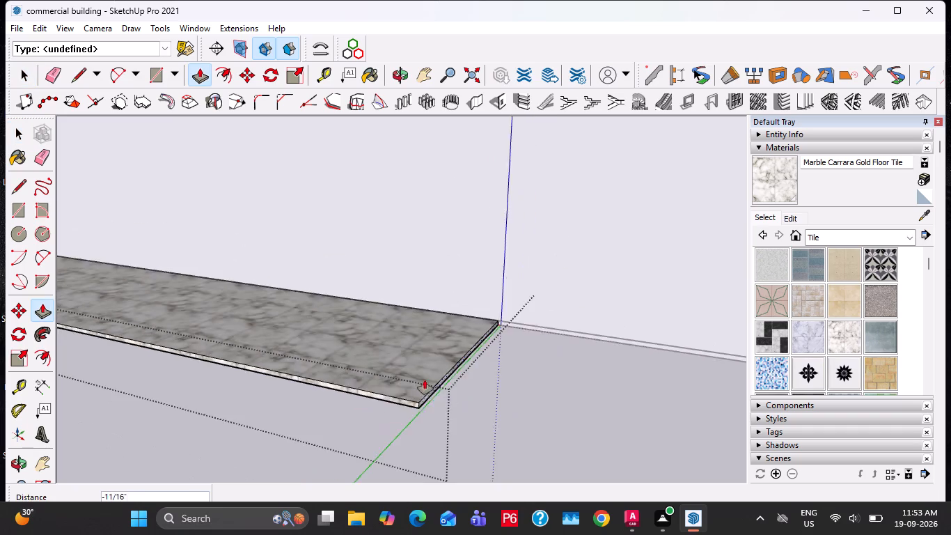
scroll(425, 380, down, 16)
click(574, 370)
key(space)
key(Escape)
key(Escape)
scroll(609, 346, down, 2)
key(Escape)
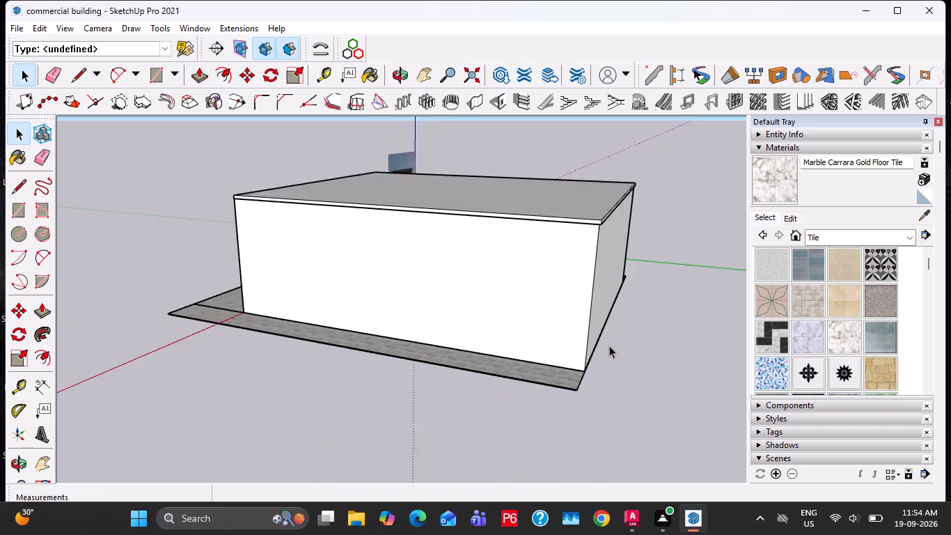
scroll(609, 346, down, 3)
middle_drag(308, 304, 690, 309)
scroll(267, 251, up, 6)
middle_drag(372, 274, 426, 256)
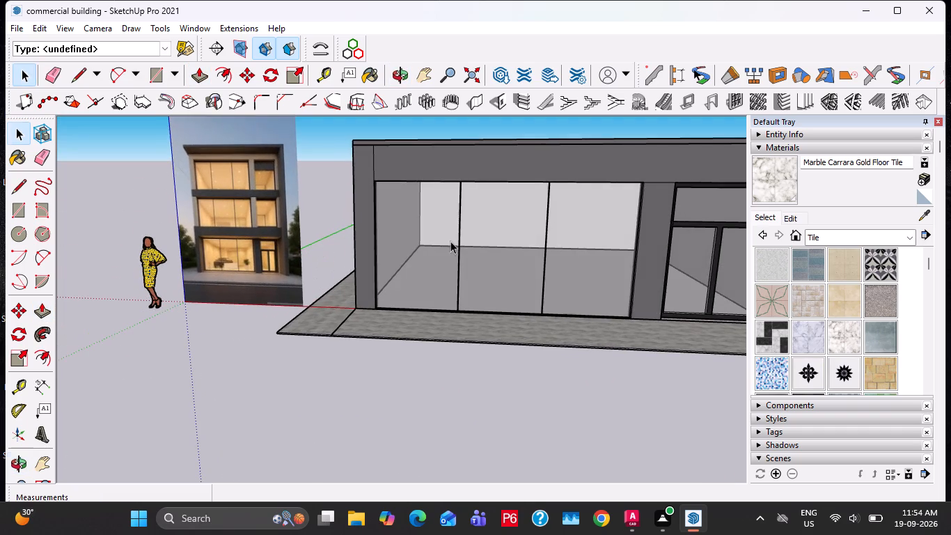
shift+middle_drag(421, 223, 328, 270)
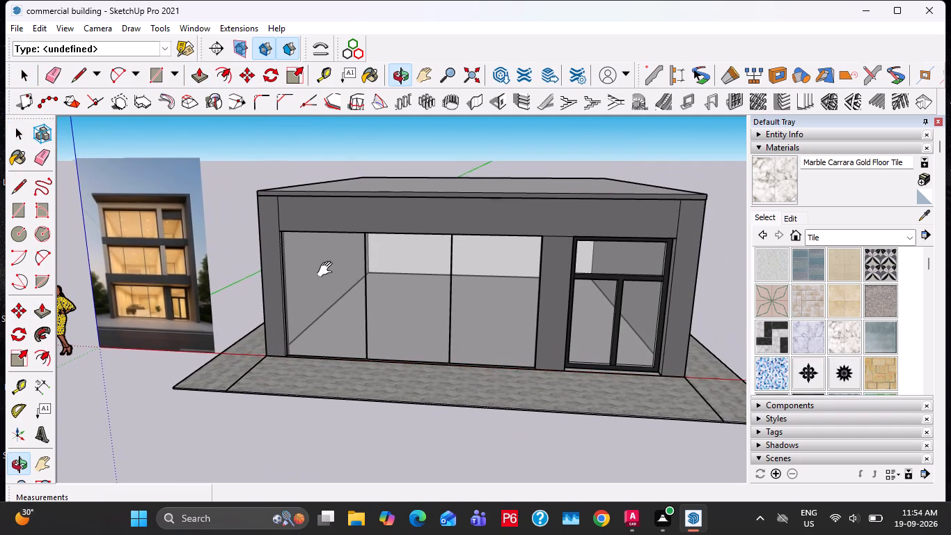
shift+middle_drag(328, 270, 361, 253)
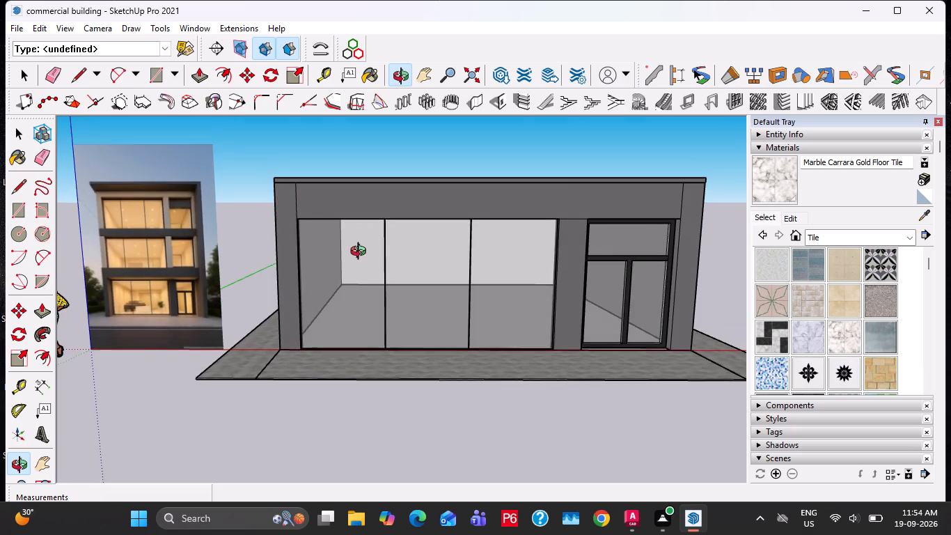
Copy the ground-floor storey group 12' 4" straight up so it sits on top of the slab as a second storey.
shift+middle_drag(361, 253, 356, 251)
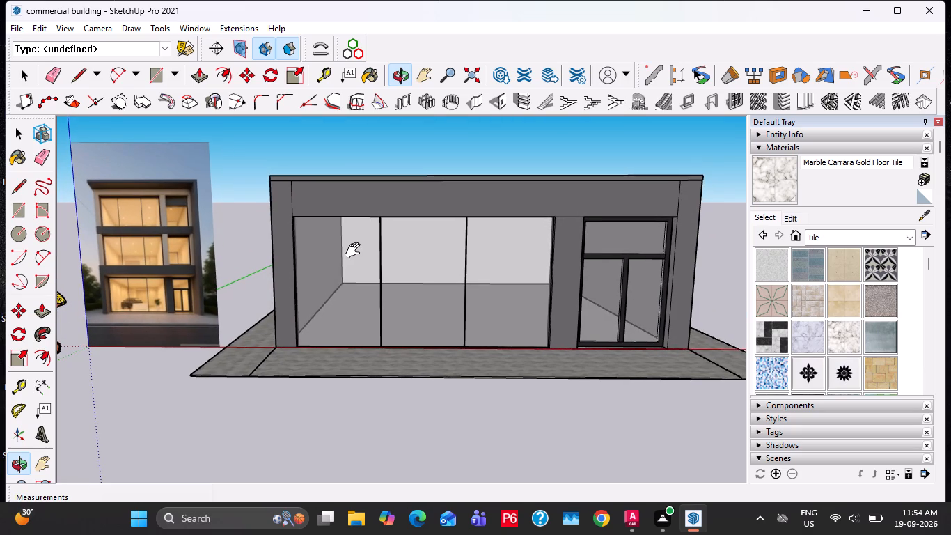
shift+middle_drag(356, 251, 356, 251)
click(356, 251)
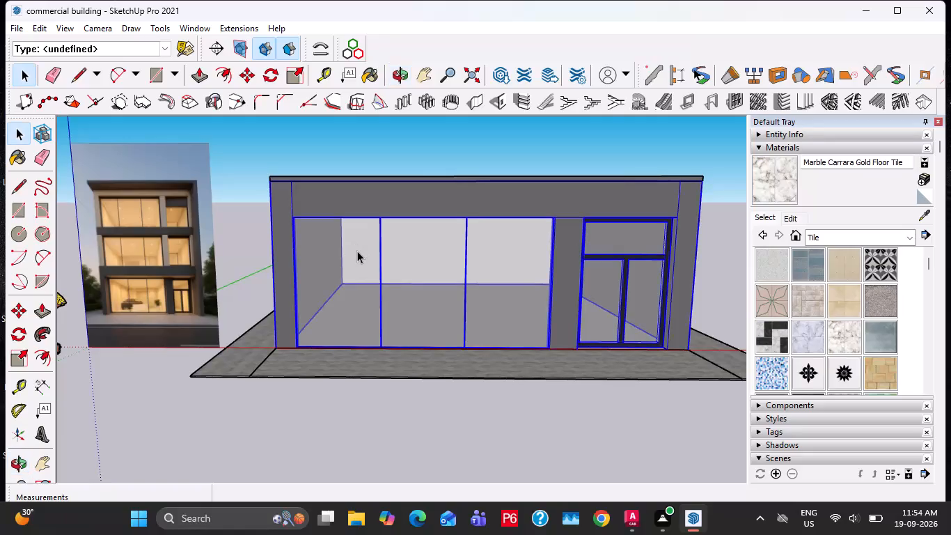
key(m)
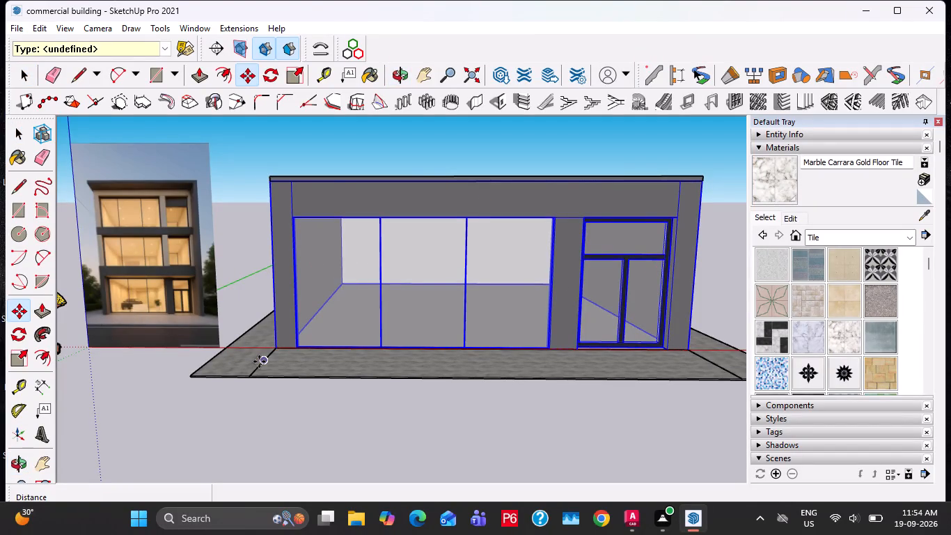
click(275, 351)
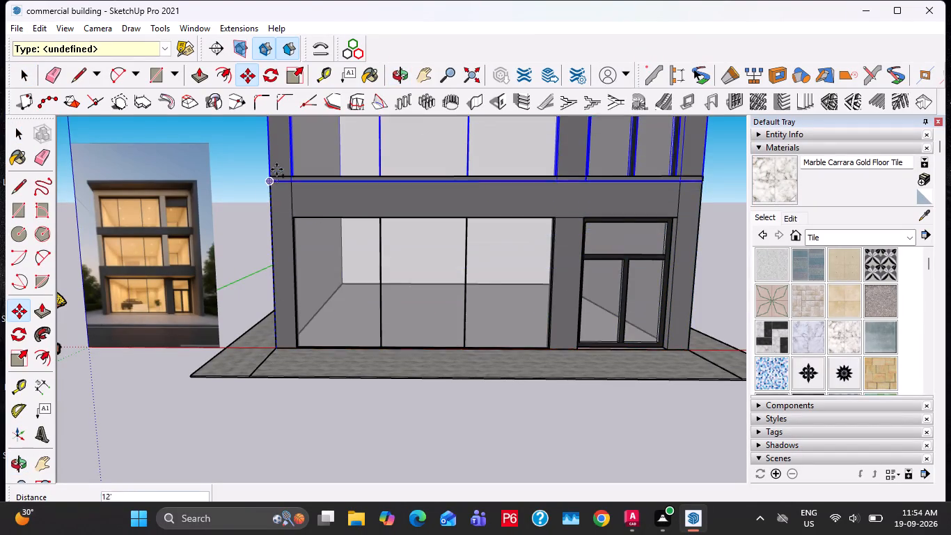
scroll(276, 167, up, 10)
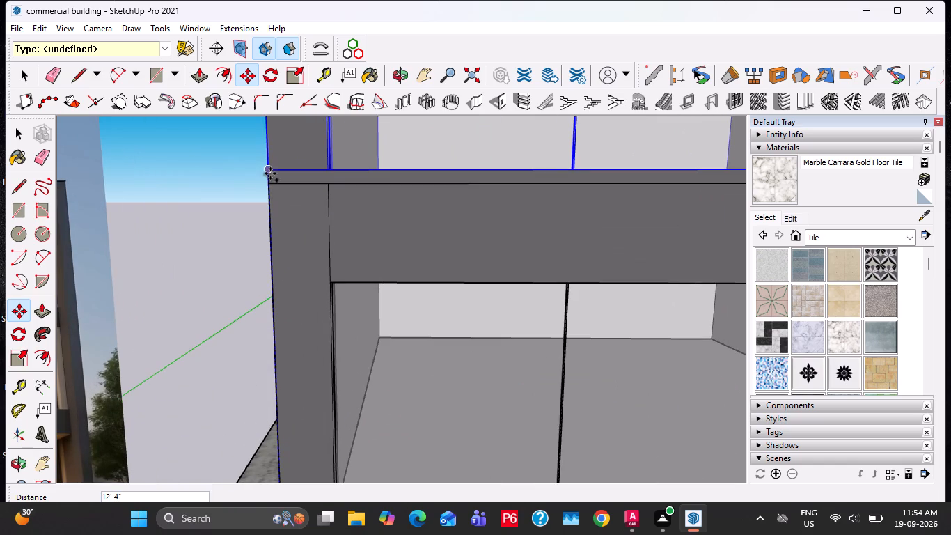
click(270, 173)
key(space)
scroll(319, 291, down, 14)
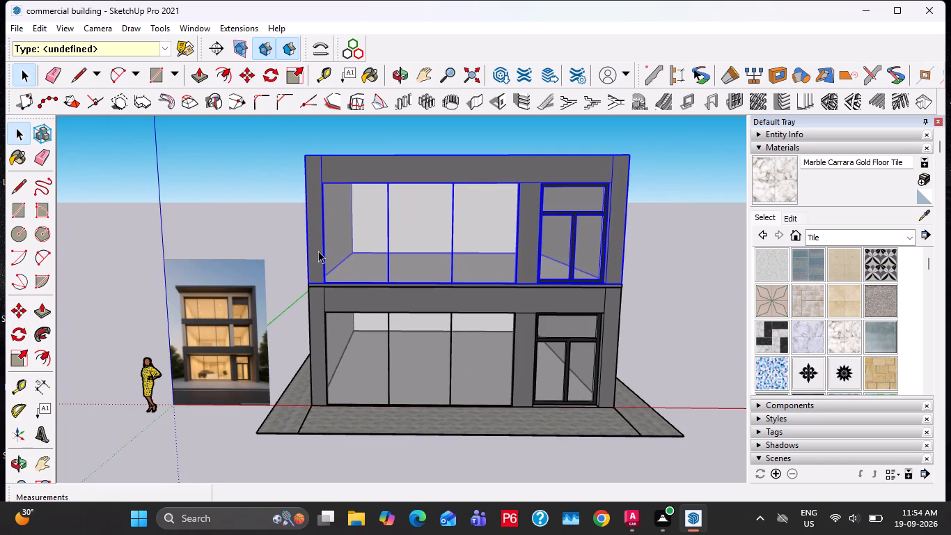
Inside the upper storey group, paint the front face of the pillar between the glazing and the door with Color M02.
scroll(510, 240, up, 2)
double_click(535, 227)
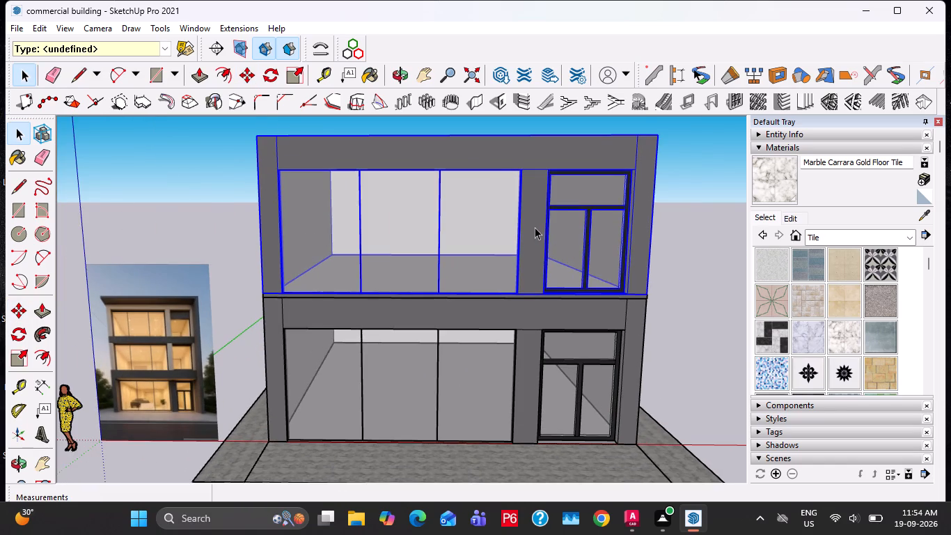
click(531, 207)
click(878, 240)
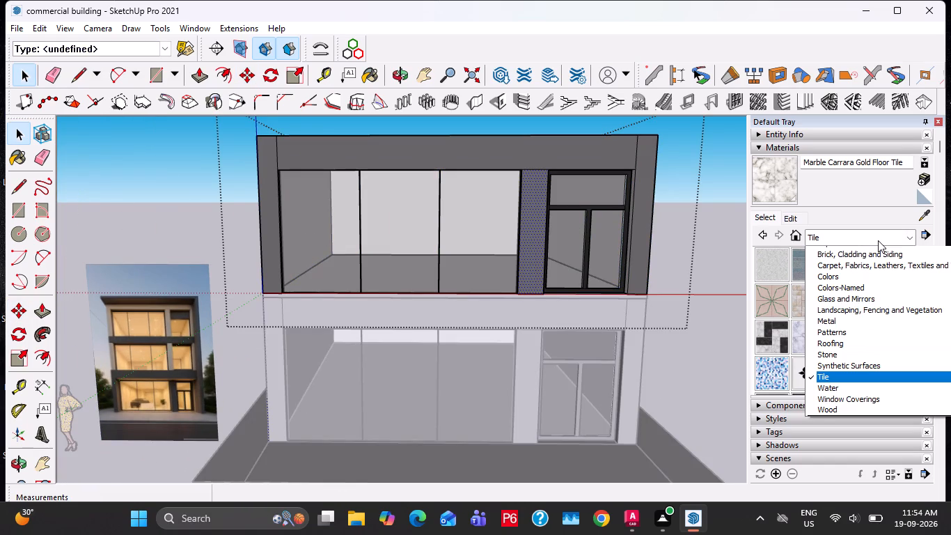
click(851, 291)
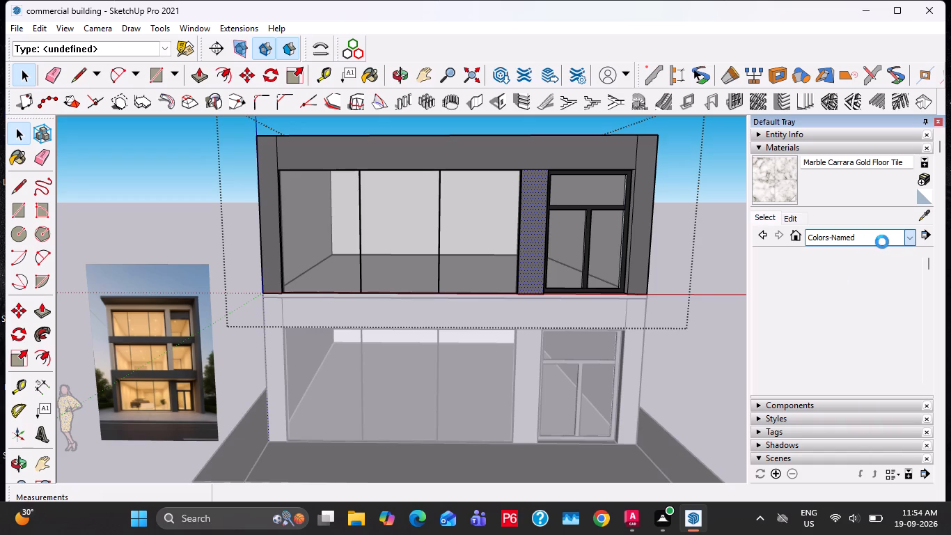
click(910, 242)
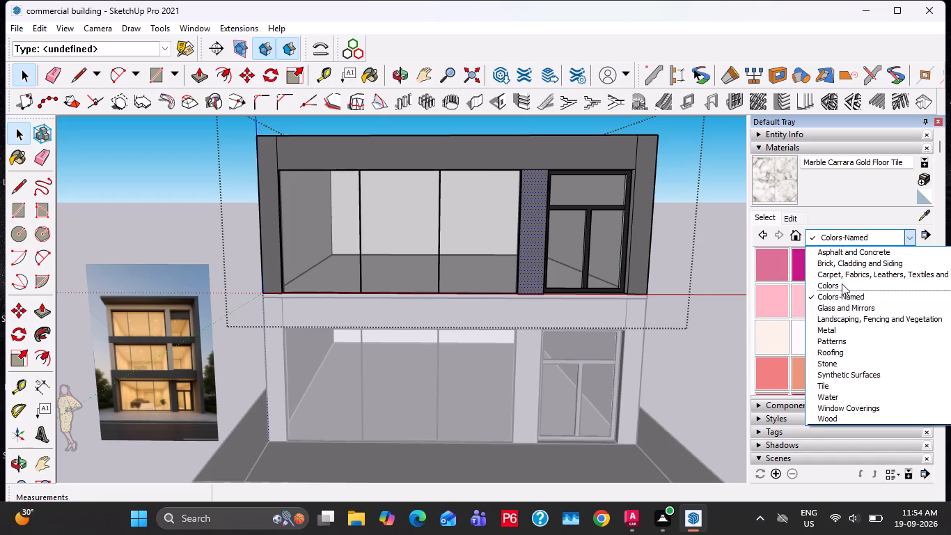
click(842, 284)
scroll(828, 323, down, 3)
scroll(828, 323, up, 1)
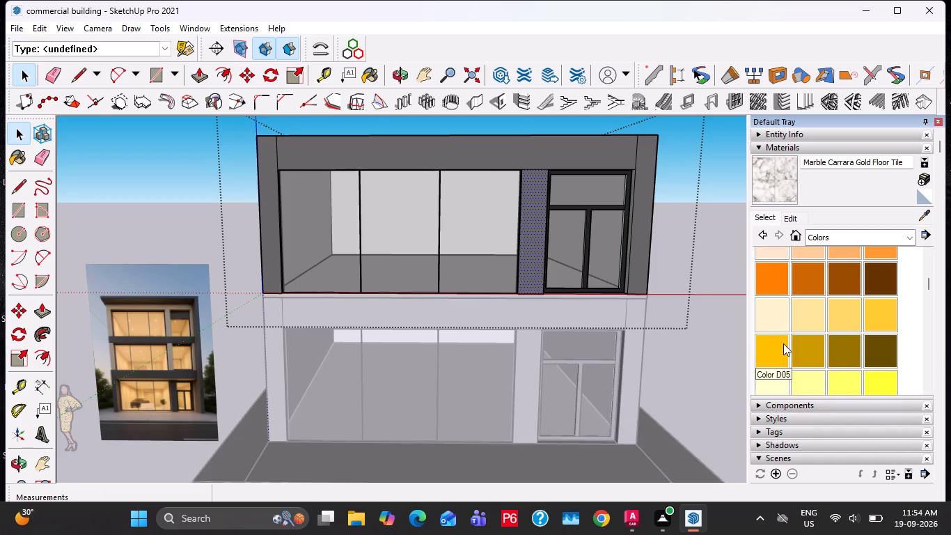
scroll(780, 344, up, 6)
scroll(778, 351, down, 1)
scroll(781, 346, up, 3)
scroll(782, 346, down, 3)
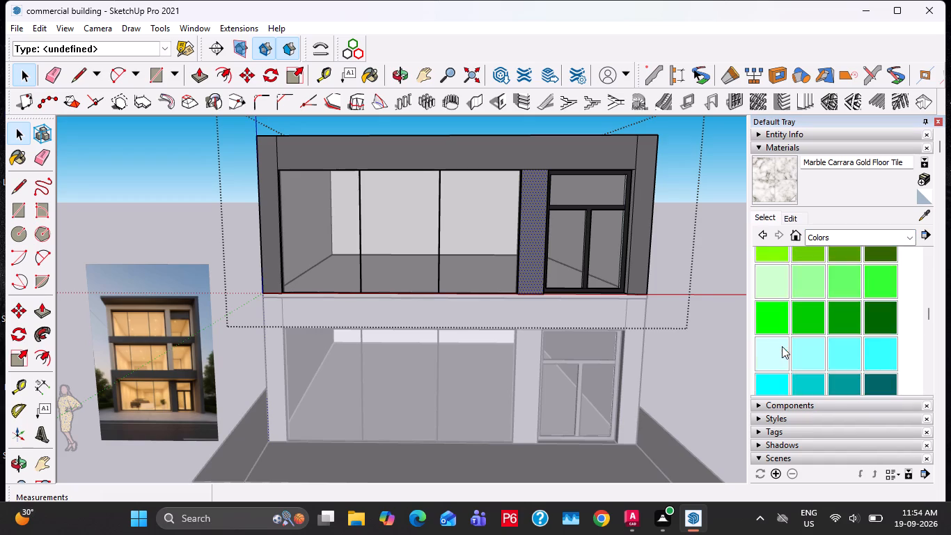
scroll(782, 346, down, 8)
scroll(789, 353, up, 2)
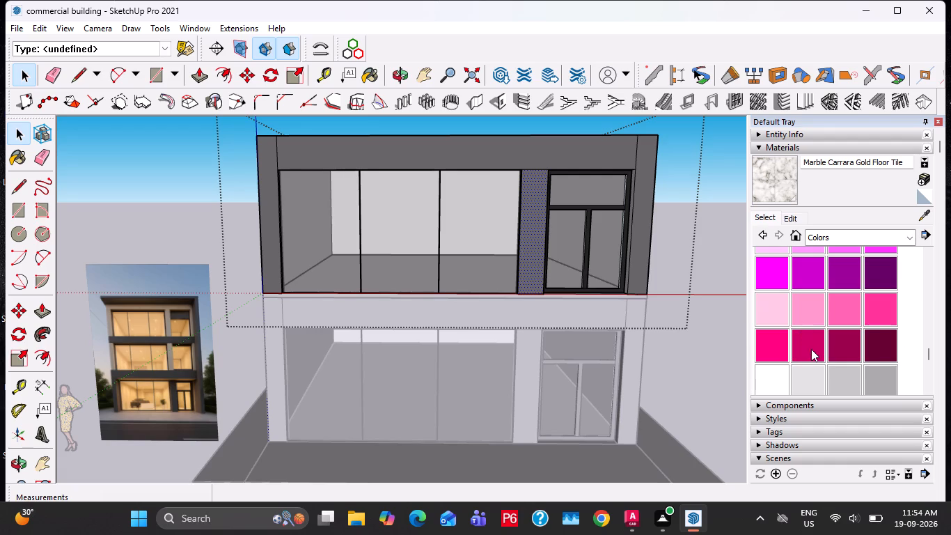
click(849, 375)
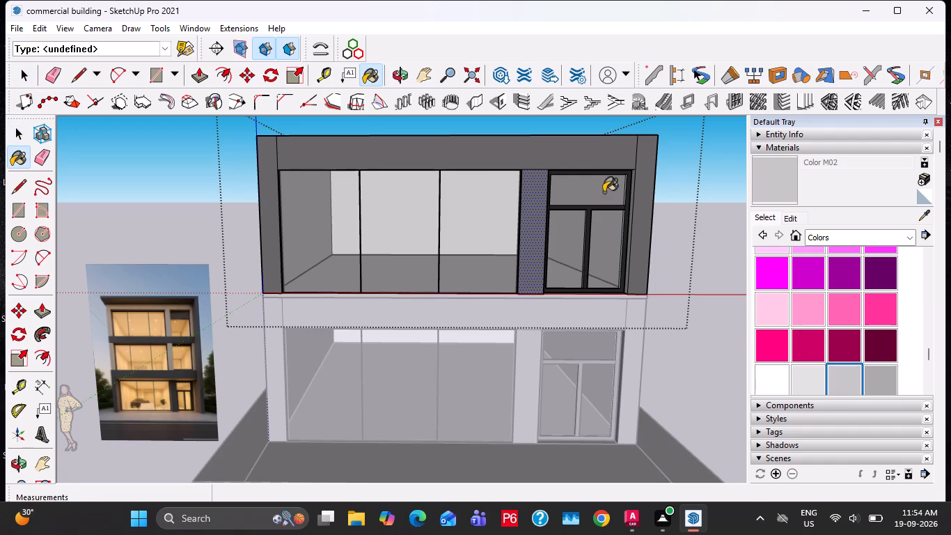
click(533, 189)
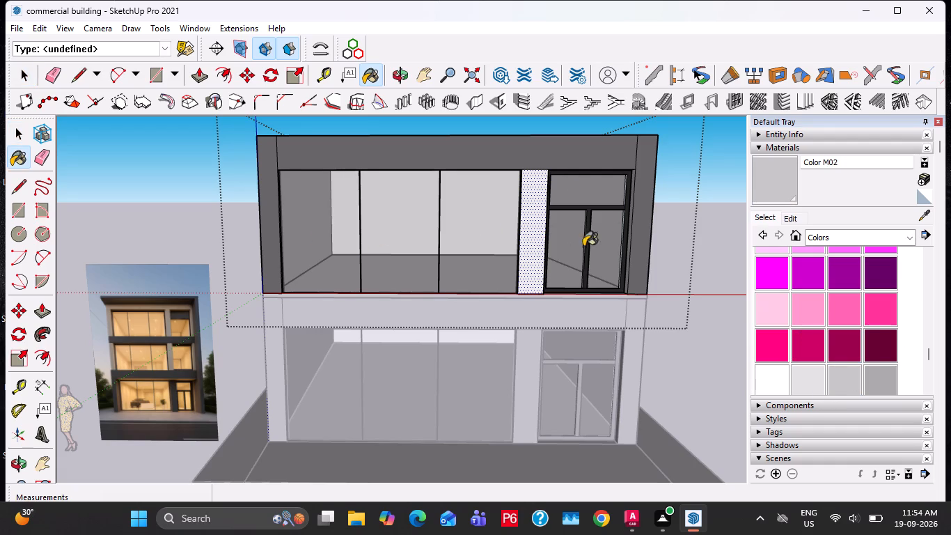
key(space)
Push/Pull the glass-side face of the upper storey's end column nearest the reference image inward by 1'.
scroll(264, 256, up, 3)
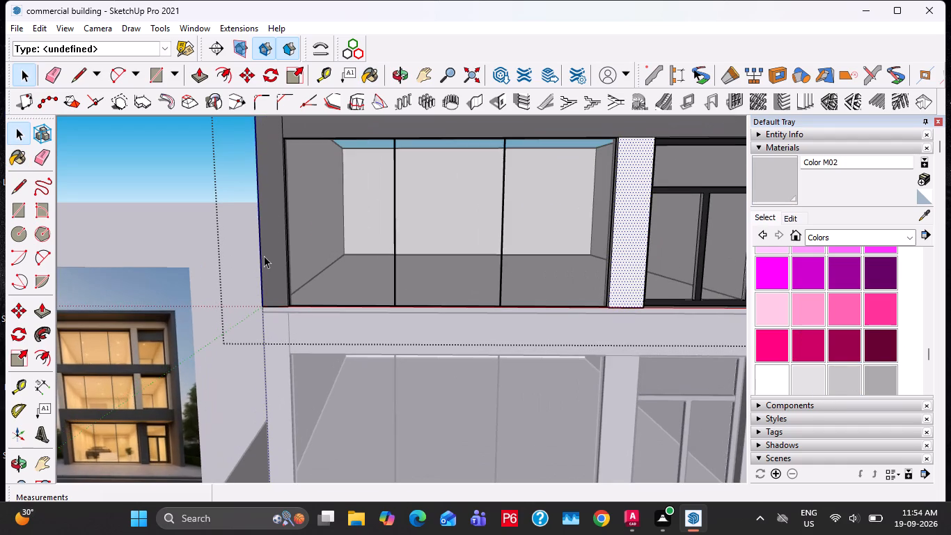
double_click(264, 256)
shift+middle_drag(276, 257, 297, 355)
scroll(338, 263, up, 12)
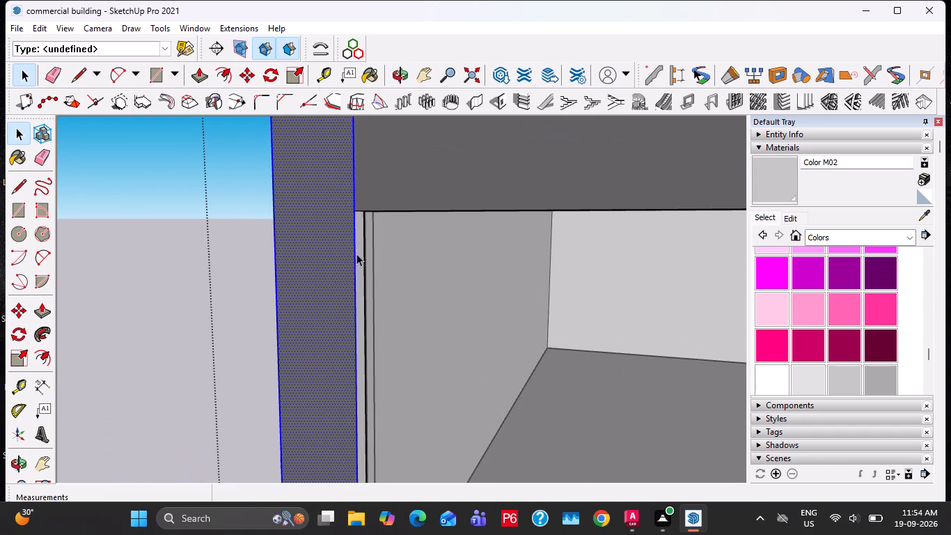
click(358, 251)
key(p)
click(358, 251)
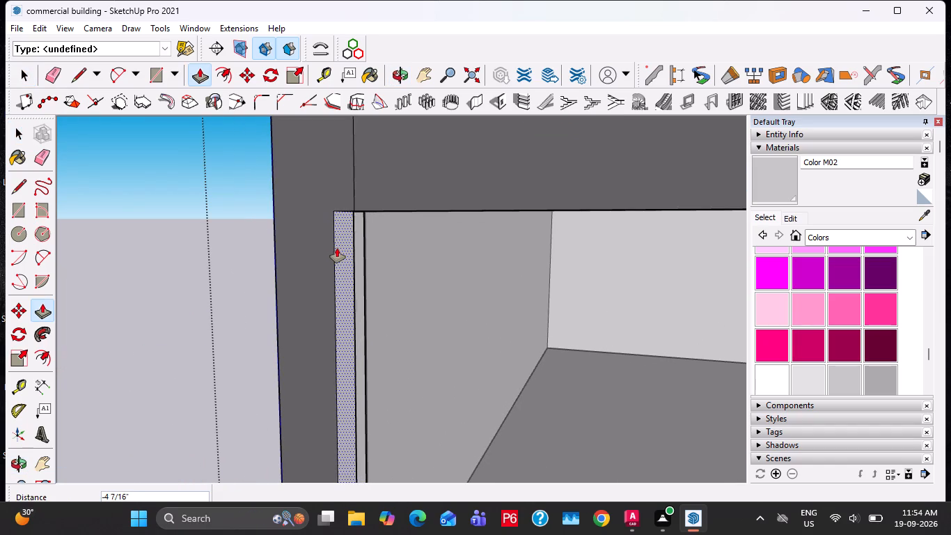
text(1')
key(Return)
Push/Pull that end column's glass-side face back in line with the interior side wall and leave the group.
middle_drag(358, 268, 472, 276)
key(space)
click(433, 276)
middle_drag(448, 283, 525, 288)
double_click(447, 293)
scroll(392, 295, up, 3)
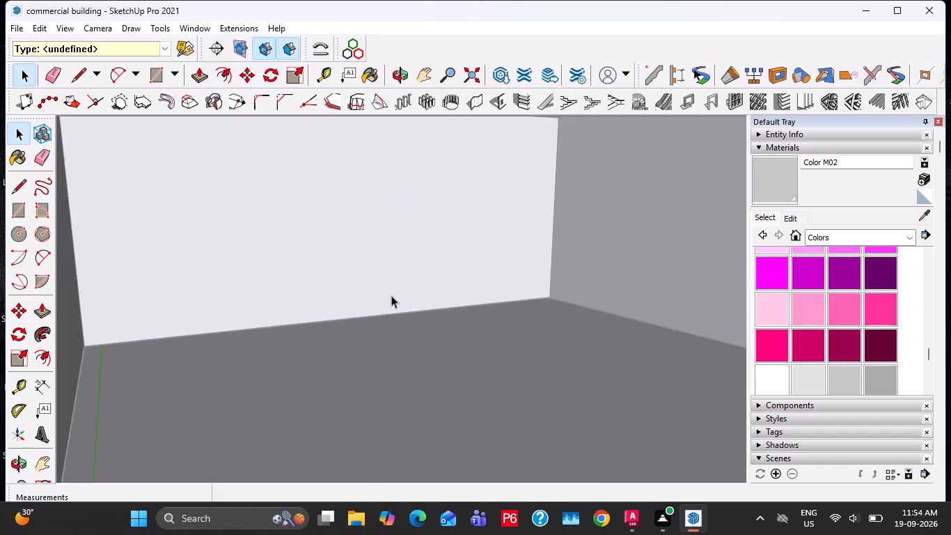
scroll(391, 295, up, 5)
scroll(427, 311, down, 10)
middle_drag(558, 346, 569, 350)
scroll(527, 329, down, 4)
shift+middle_drag(583, 344, 433, 338)
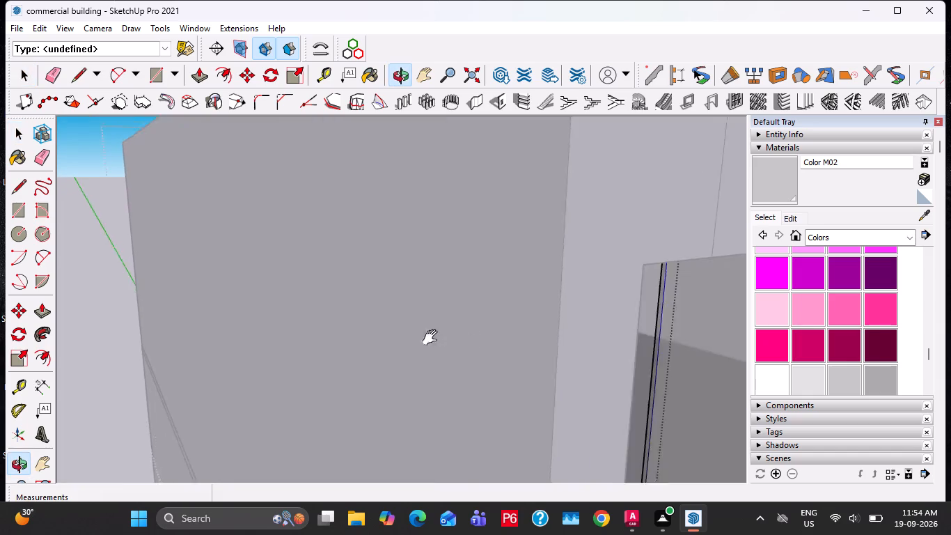
shift+middle_drag(433, 338, 314, 320)
scroll(494, 324, up, 2)
scroll(537, 340, down, 4)
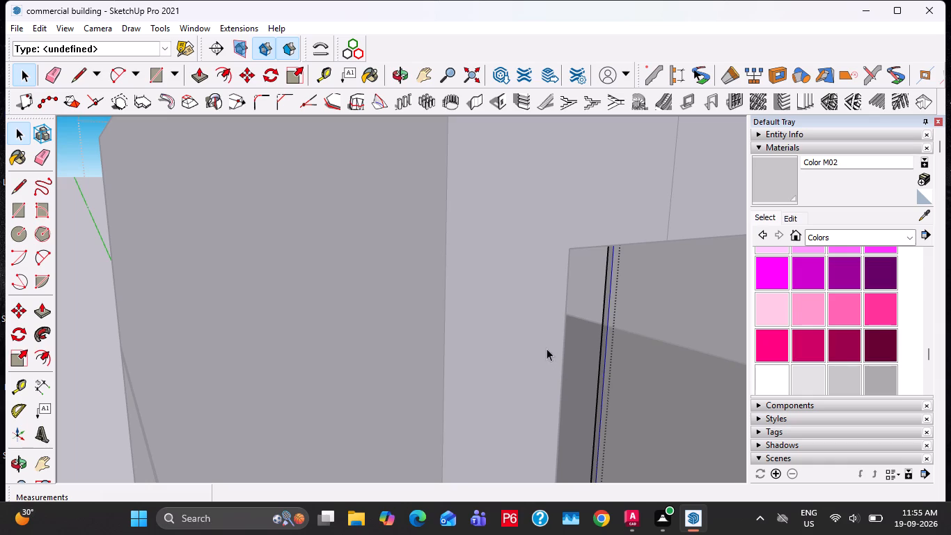
middle_drag(545, 348, 541, 392)
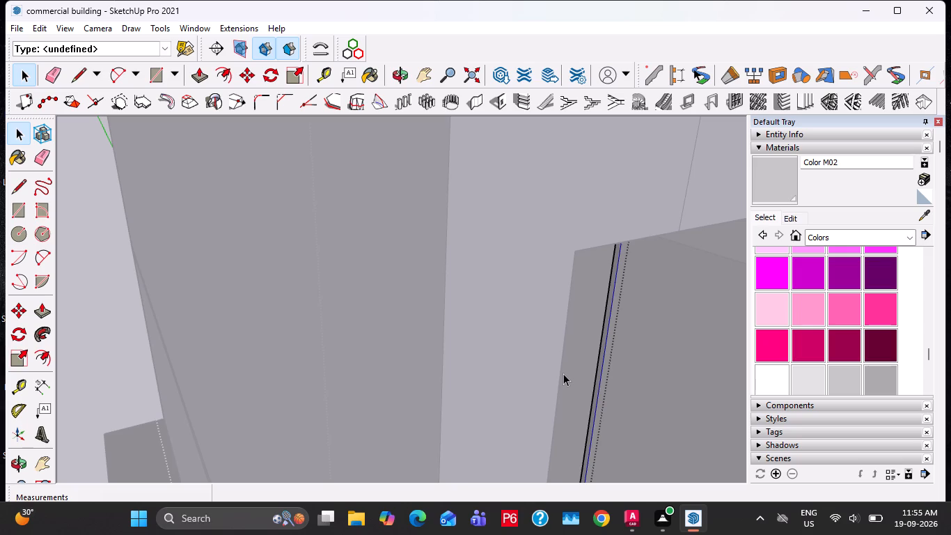
click(613, 280)
key(p)
click(613, 280)
scroll(549, 289, down, 3)
middle_drag(523, 290, 341, 263)
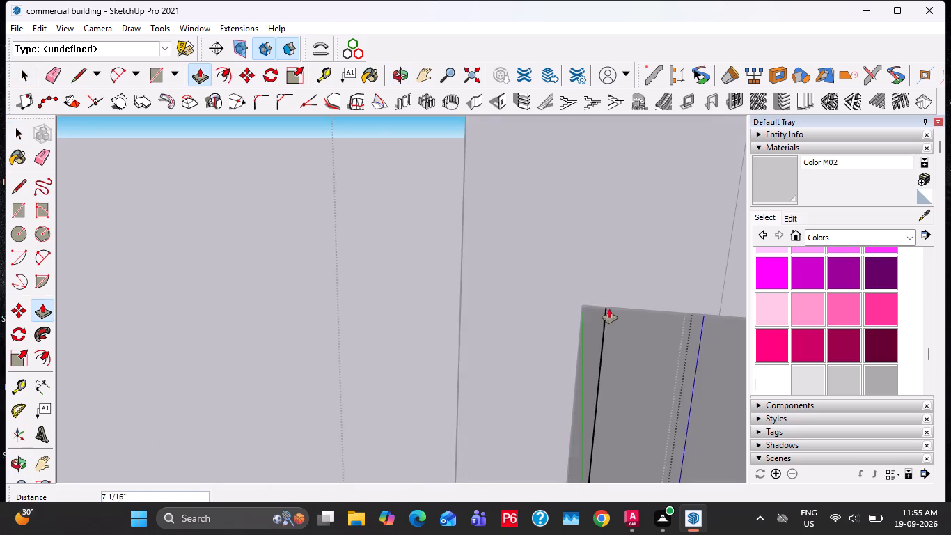
scroll(609, 309, down, 3)
click(588, 312)
key(space)
scroll(486, 250, down, 20)
scroll(486, 250, down, 10)
key(Escape)
key(Escape)
key(Escape)
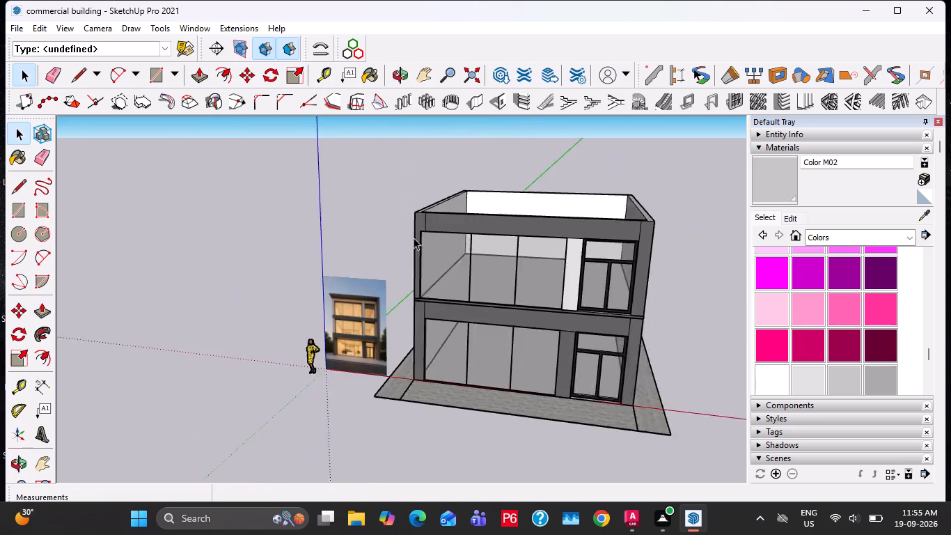
Within the upper storey group, Push/Pull the same end column's glass-side face 6" outward toward the glazing.
middle_drag(441, 288, 487, 287)
scroll(464, 288, up, 15)
double_click(388, 299)
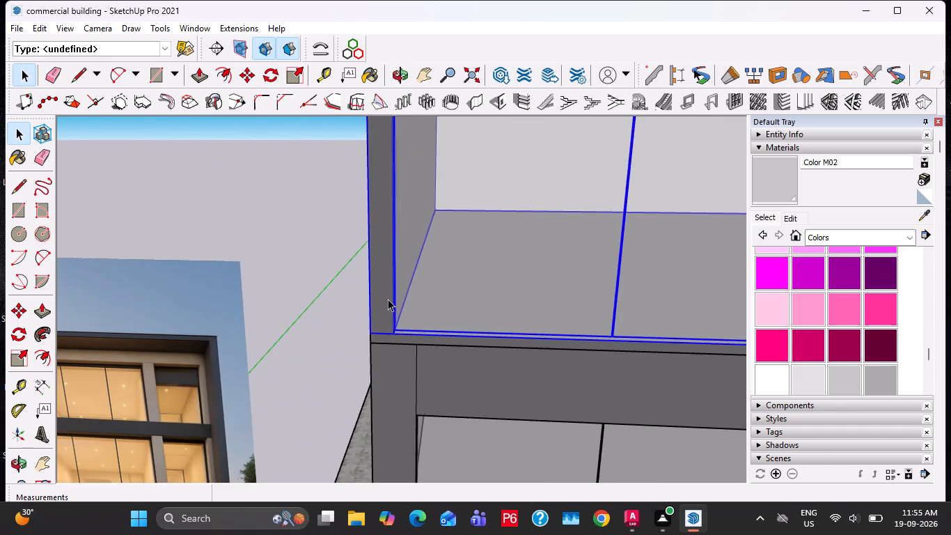
scroll(400, 309, up, 1)
middle_drag(398, 310, 300, 327)
scroll(397, 334, up, 8)
click(390, 317)
key(p)
click(390, 316)
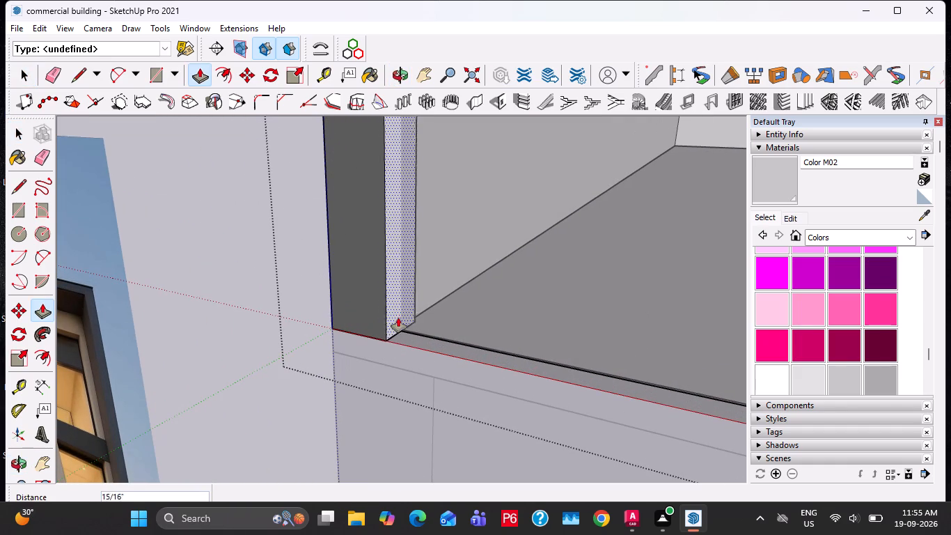
text(6")
key(Return)
key(space)
scroll(403, 314, down, 20)
scroll(403, 314, down, 2)
key(Escape)
middle_drag(453, 359, 584, 323)
key(Escape)
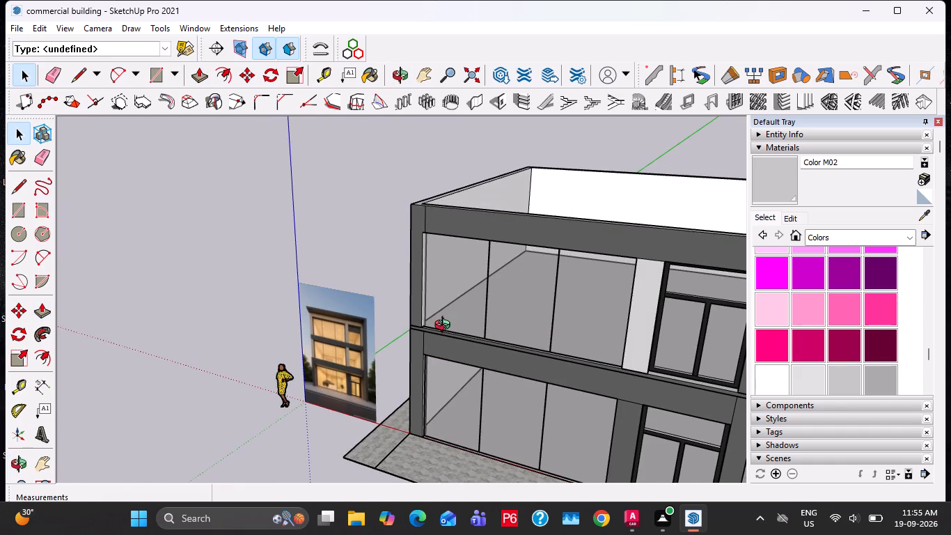
middle_drag(477, 329, 529, 335)
key(space)
key(Escape)
Inside the upper storey group, add a guide along the bottom edge of the front beam, running across the end column.
middle_drag(608, 334, 650, 330)
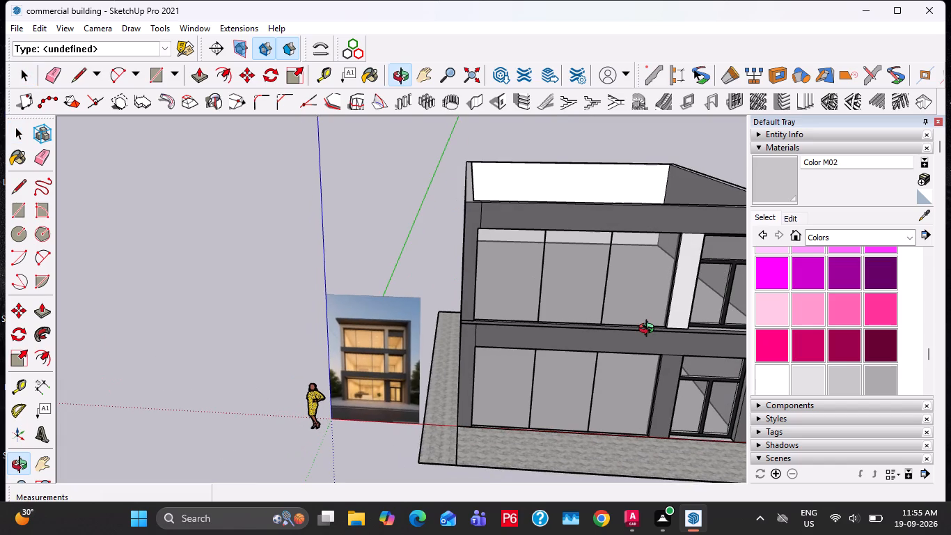
middle_drag(650, 330, 623, 295)
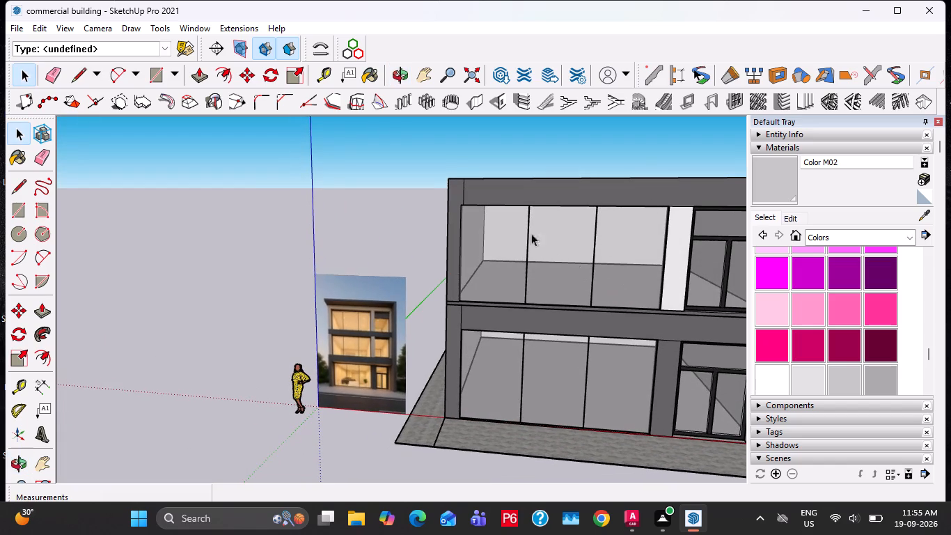
scroll(457, 215, up, 3)
double_click(457, 215)
click(457, 187)
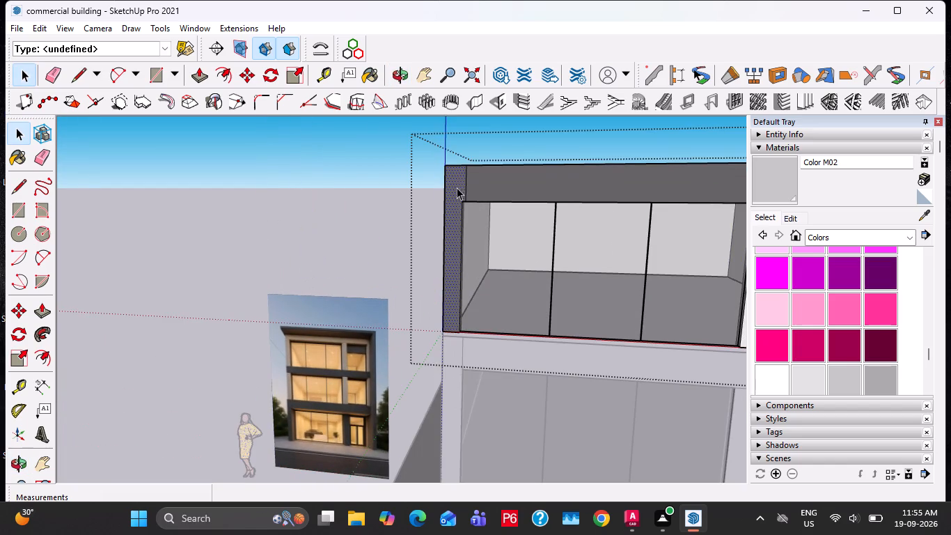
scroll(459, 180, up, 3)
click(460, 180)
scroll(460, 182, up, 6)
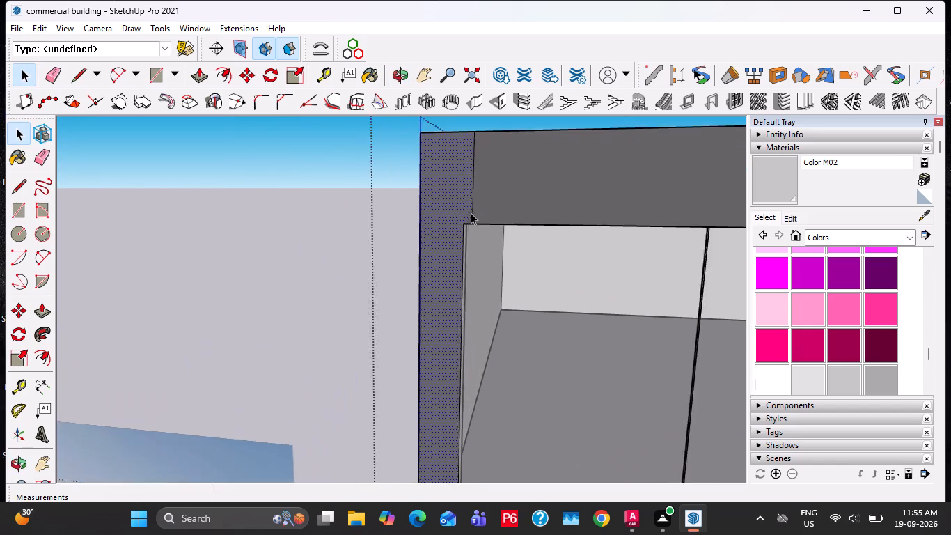
scroll(471, 212, up, 2)
key(t)
double_click(499, 224)
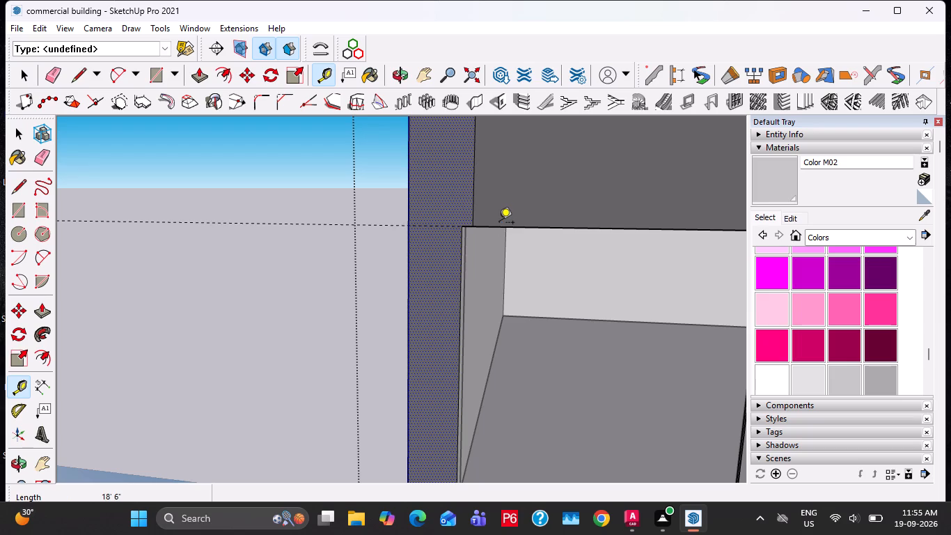
key(space)
Draw a 1' 6" line along the guide from the beam's lower corner to the end column's outer edge.
scroll(480, 215, up, 5)
key(l)
click(467, 233)
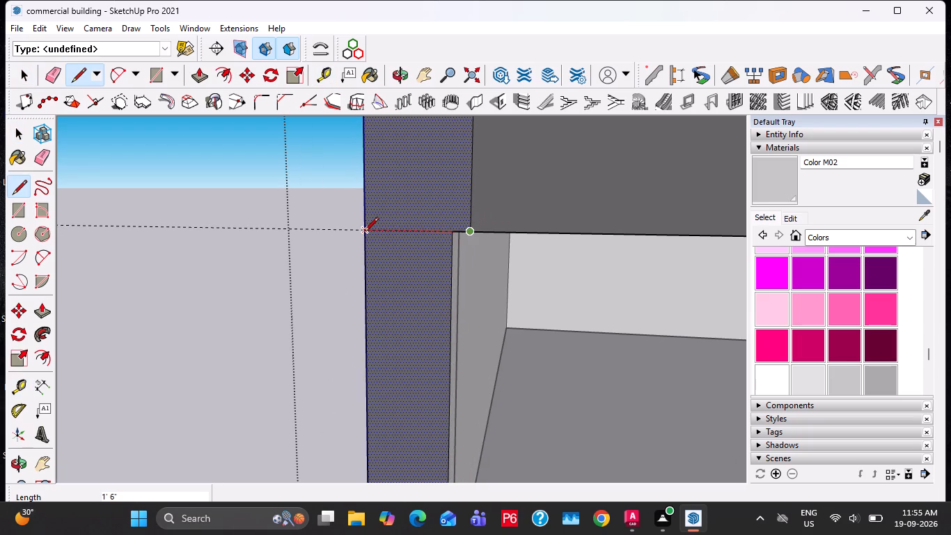
click(364, 233)
key(space)
Erase the vertical edge above that line so the column head merges with the front beam face.
scroll(497, 204, down, 4)
key(e)
drag(495, 173, 467, 192)
key(space)
scroll(471, 174, down, 3)
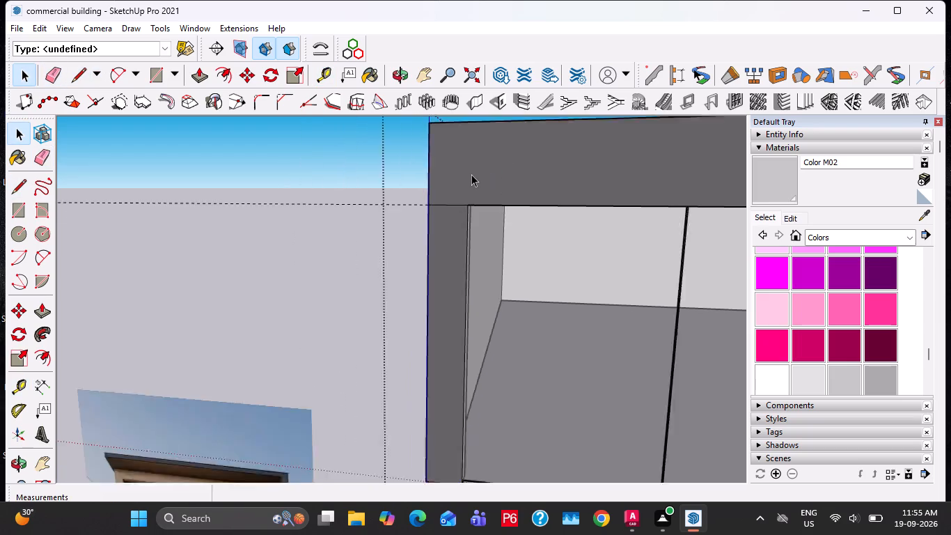
Within the upper storey group, paint the end column's front face below the beam with Color E01.
scroll(471, 174, down, 9)
scroll(464, 249, up, 2)
click(460, 226)
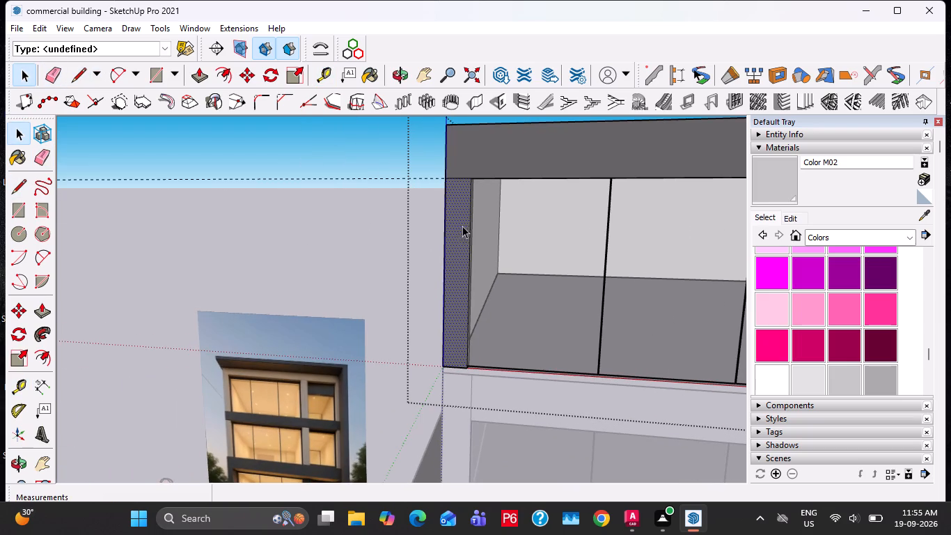
scroll(854, 316, up, 6)
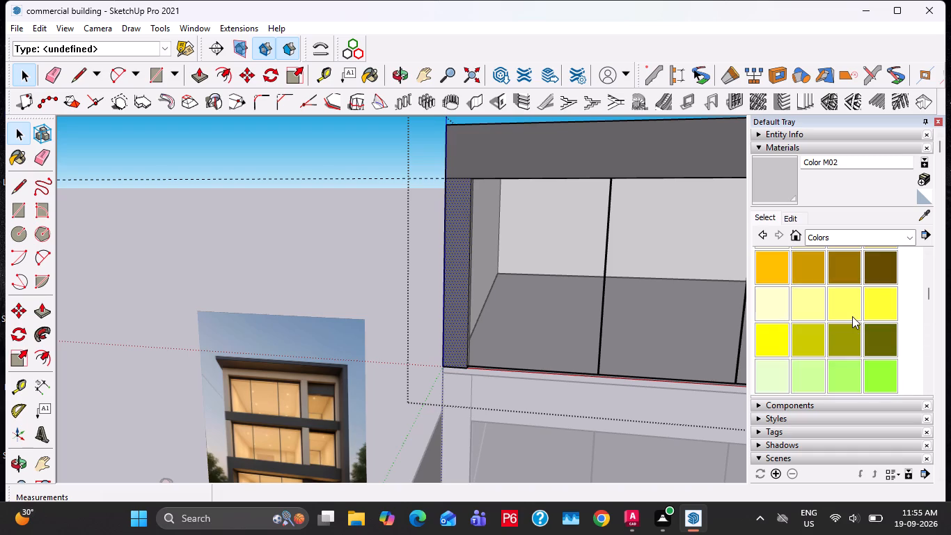
scroll(852, 316, up, 9)
scroll(851, 316, down, 4)
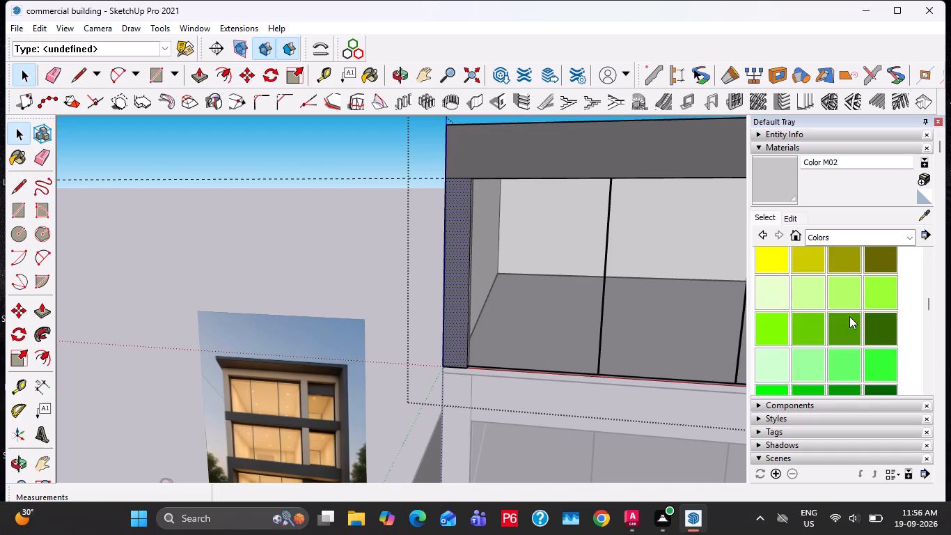
scroll(849, 316, down, 6)
scroll(849, 316, up, 5)
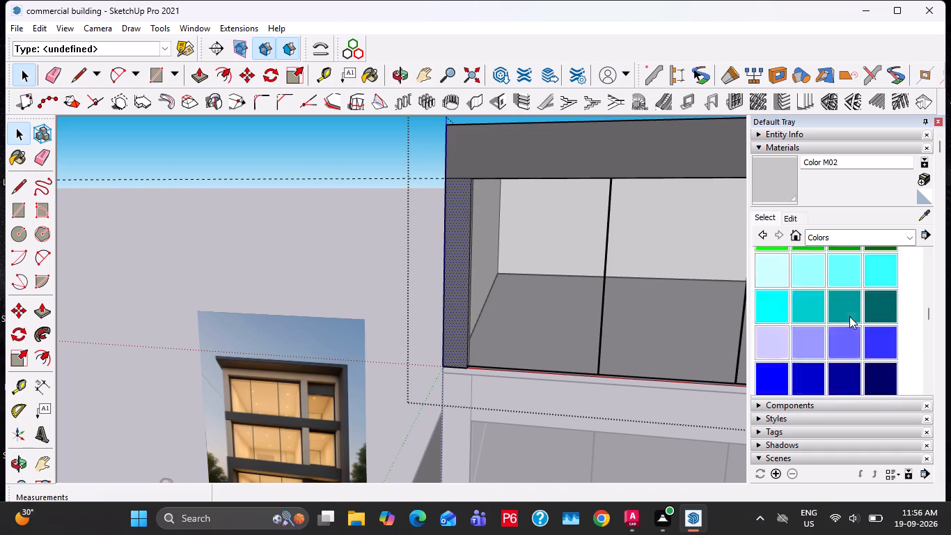
scroll(849, 316, up, 7)
scroll(849, 316, down, 3)
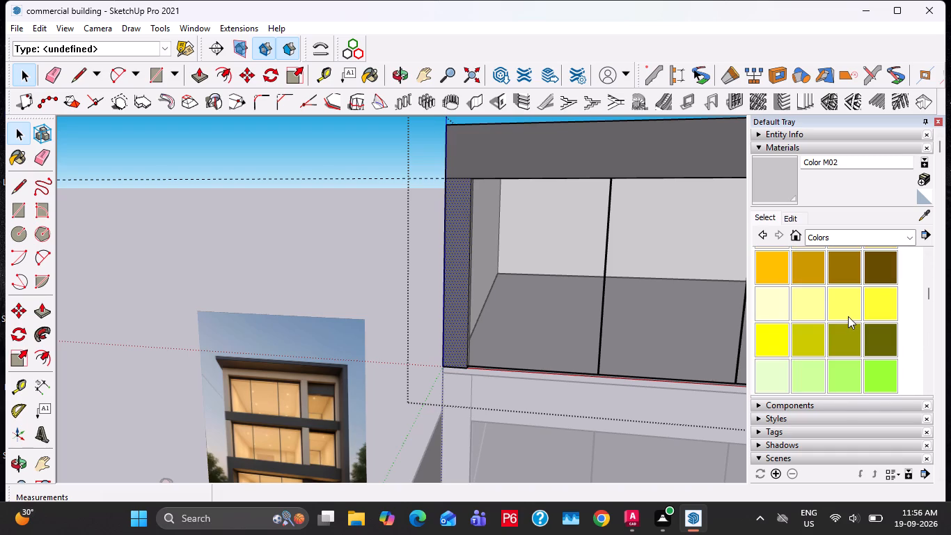
click(772, 311)
click(462, 211)
key(space)
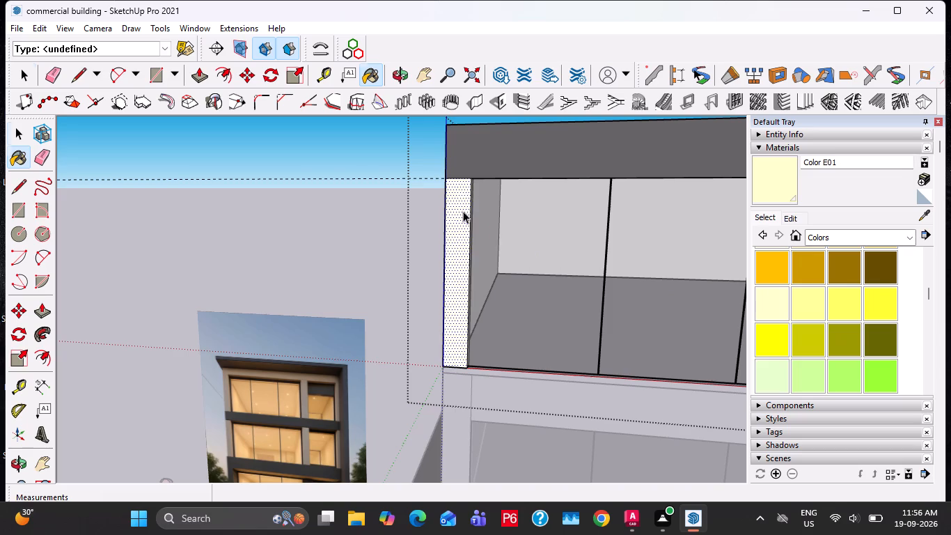
key(Escape)
key(space)
middle_drag(508, 251, 561, 250)
key(Escape)
scroll(463, 261, down, 1)
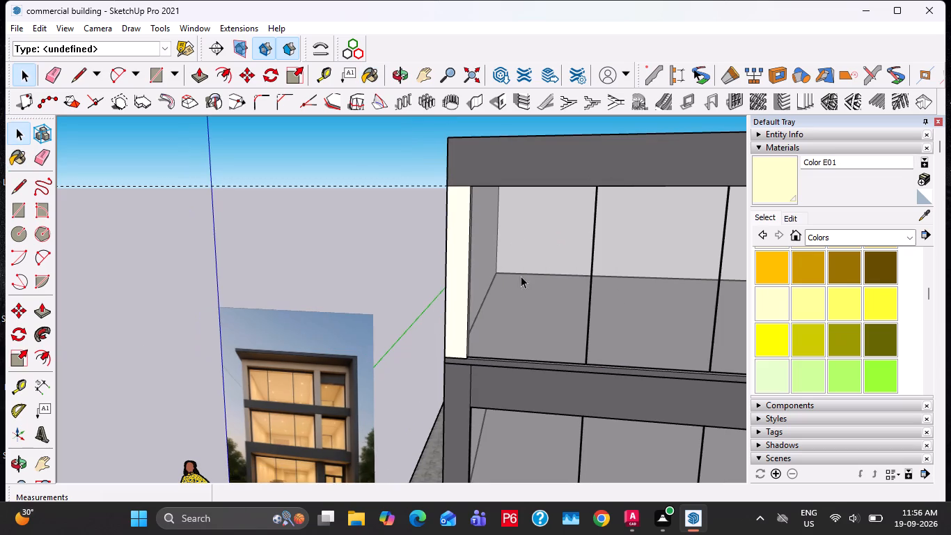
Delete the door frame and its glazing from the upper storey group.
shift+middle_drag(685, 307, 435, 295)
scroll(444, 287, down, 2)
shift+middle_drag(634, 279, 592, 304)
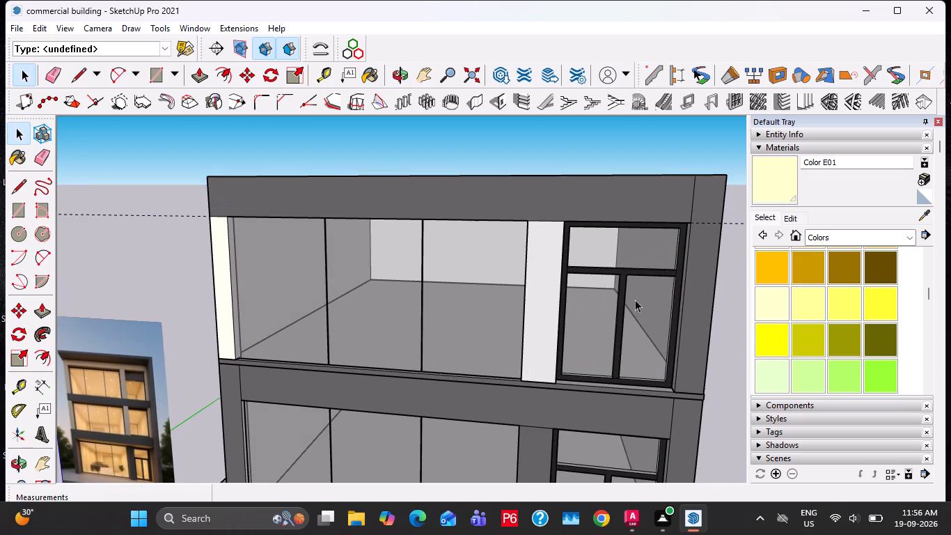
click(636, 292)
double_click(633, 280)
click(621, 279)
key(Delete)
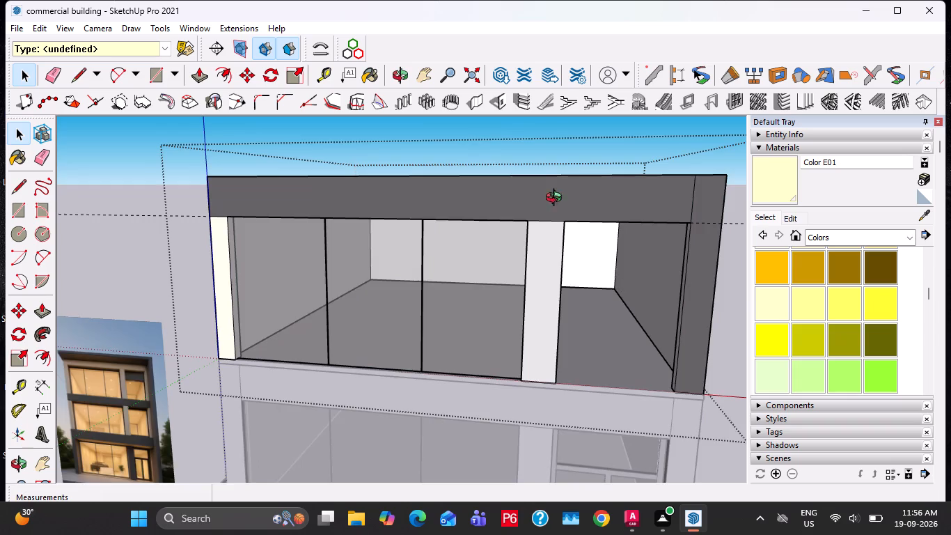
Outside the group, draw a 9' 6" by 6' 6" rectangle filling the upper storey's former door opening.
middle_drag(559, 203, 540, 162)
scroll(560, 192, up, 9)
key(Escape)
key(Escape)
key(r)
click(556, 226)
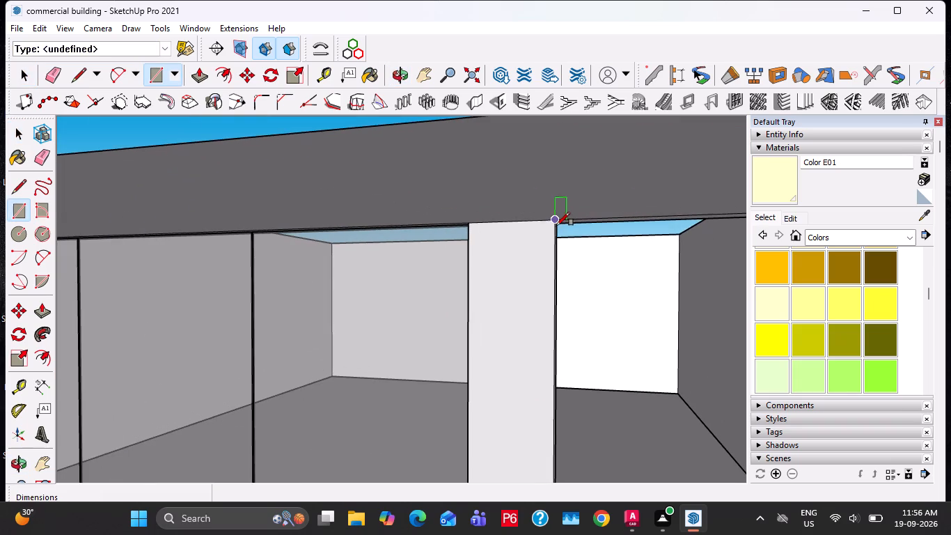
scroll(657, 350, down, 4)
shift+middle_drag(695, 398, 521, 281)
scroll(482, 309, up, 2)
click(457, 285)
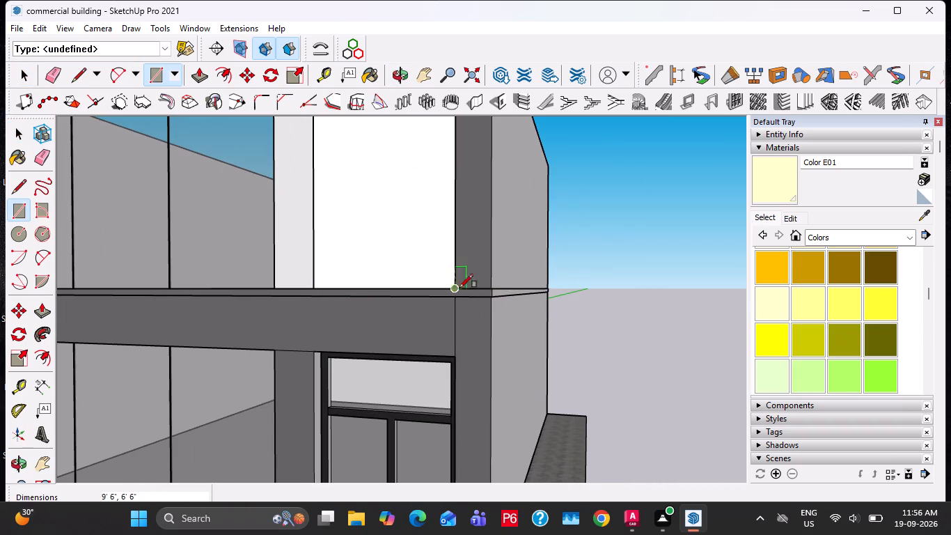
scroll(501, 299, down, 11)
Make the new rectangle, with its face and bounding edges, into a group.
key(space)
middle_drag(421, 305, 487, 323)
scroll(437, 257, up, 8)
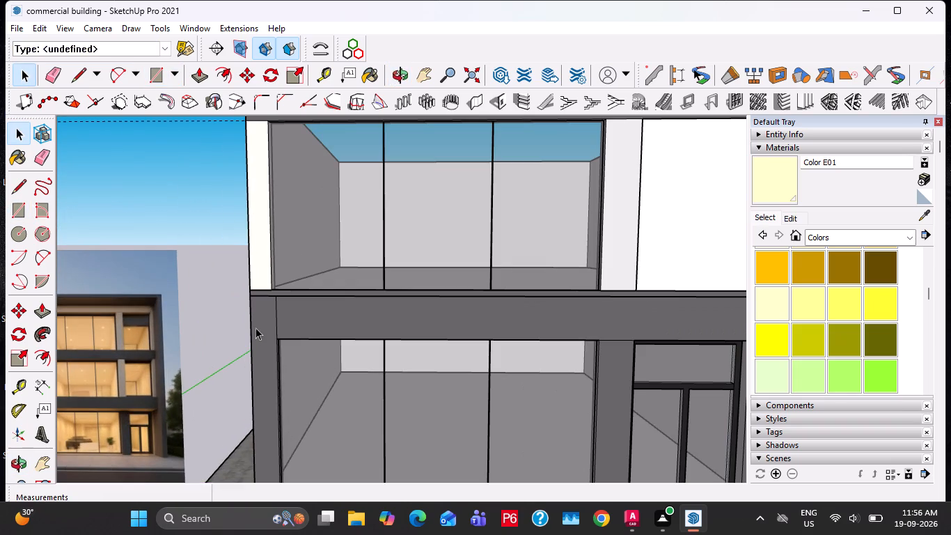
shift+middle_drag(572, 324, 346, 380)
double_click(477, 279)
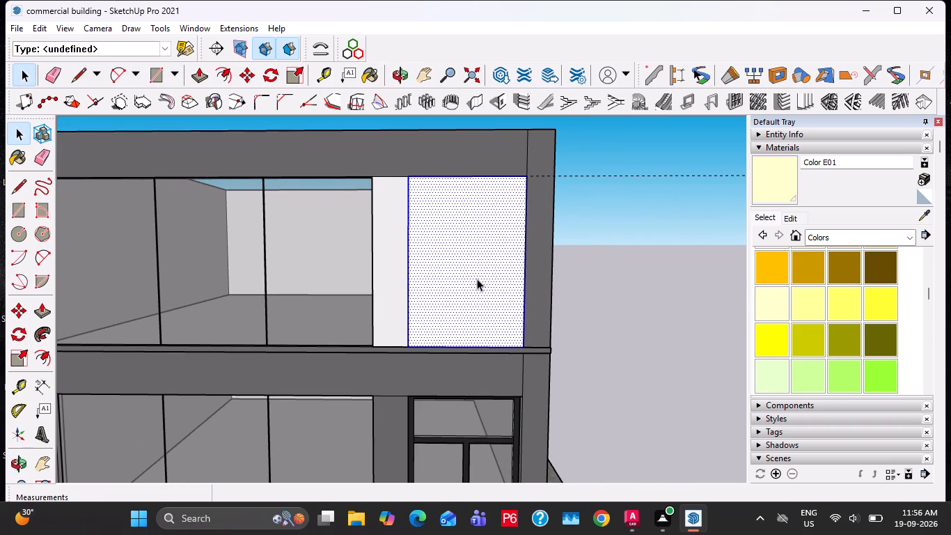
right_click(477, 279)
click(537, 170)
Move the rectangle group inward from the intermediate column's front bottom corner to its rear bottom corner.
middle_drag(540, 303, 581, 356)
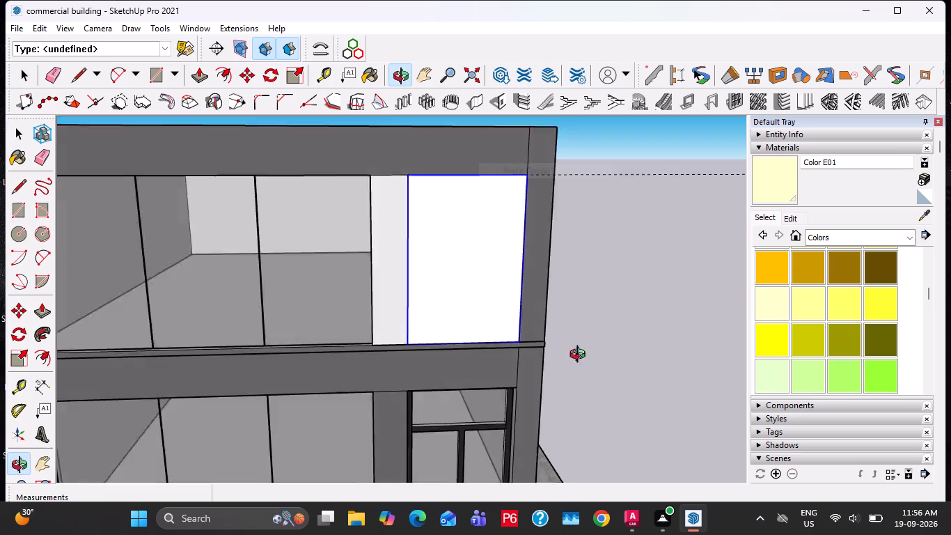
middle_drag(581, 356, 644, 432)
scroll(345, 311, up, 11)
middle_drag(430, 342, 383, 352)
key(m)
scroll(410, 357, up, 2)
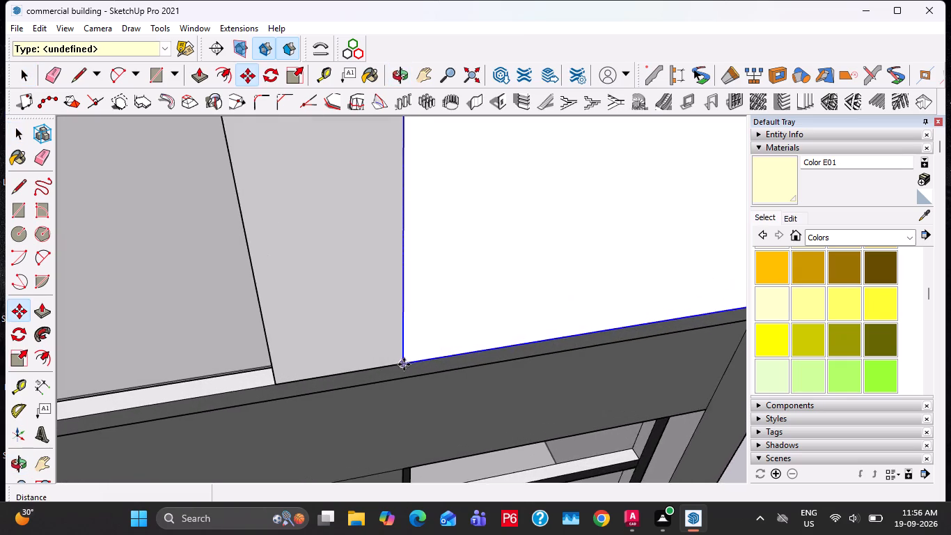
click(402, 364)
middle_drag(436, 331, 304, 327)
scroll(424, 331, up, 1)
click(368, 341)
key(space)
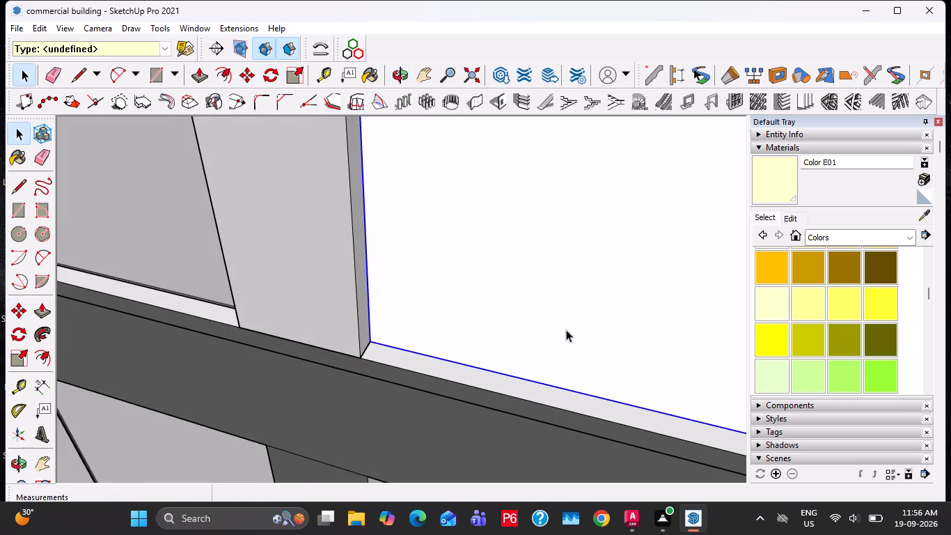
Sample Translucent Glass Gray from the existing glazing and apply it to the new panel group.
key(space)
click(922, 216)
click(90, 214)
drag(556, 219, 530, 222)
key(space)
scroll(543, 240, down, 14)
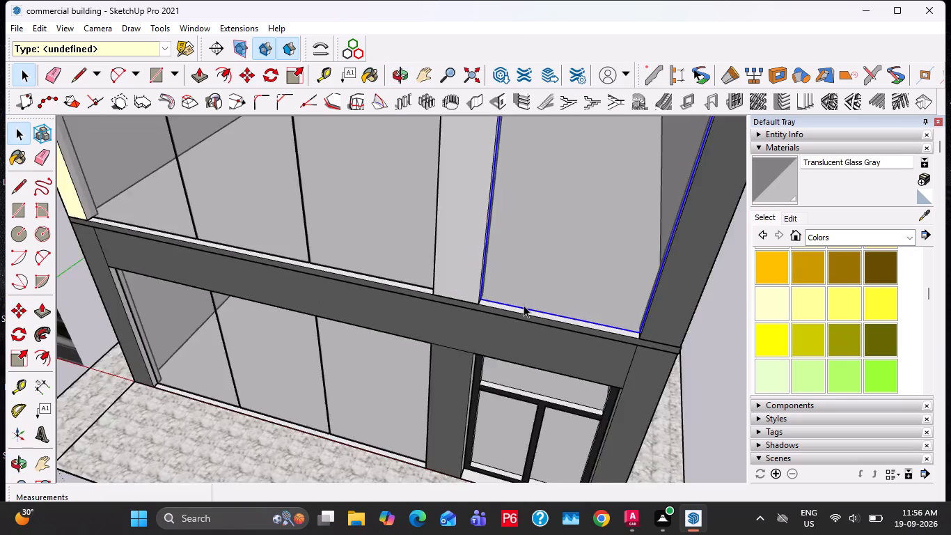
Within the upper storey group, paint the intermediate column's front face with Color E01 sampled from the end column.
scroll(524, 305, down, 6)
middle_drag(502, 319, 611, 232)
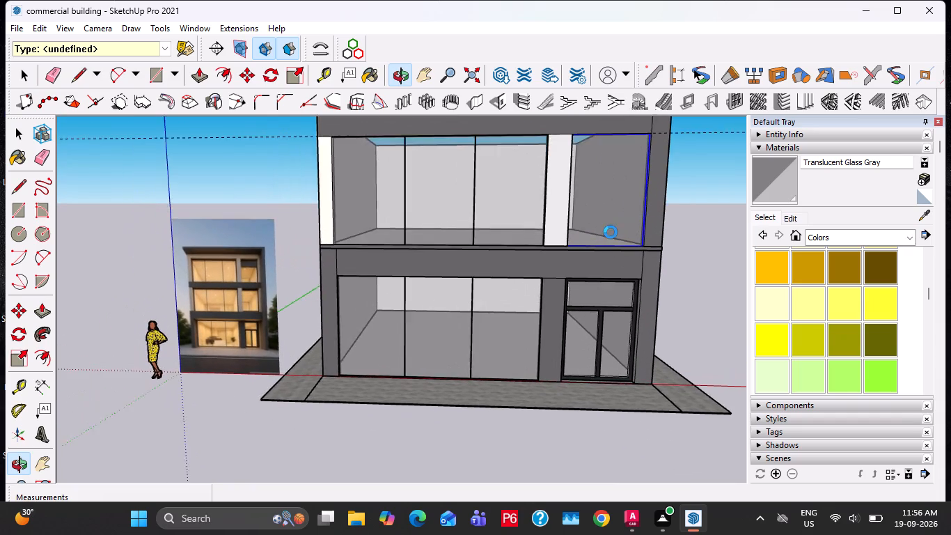
middle_drag(611, 232, 597, 276)
double_click(549, 231)
click(548, 224)
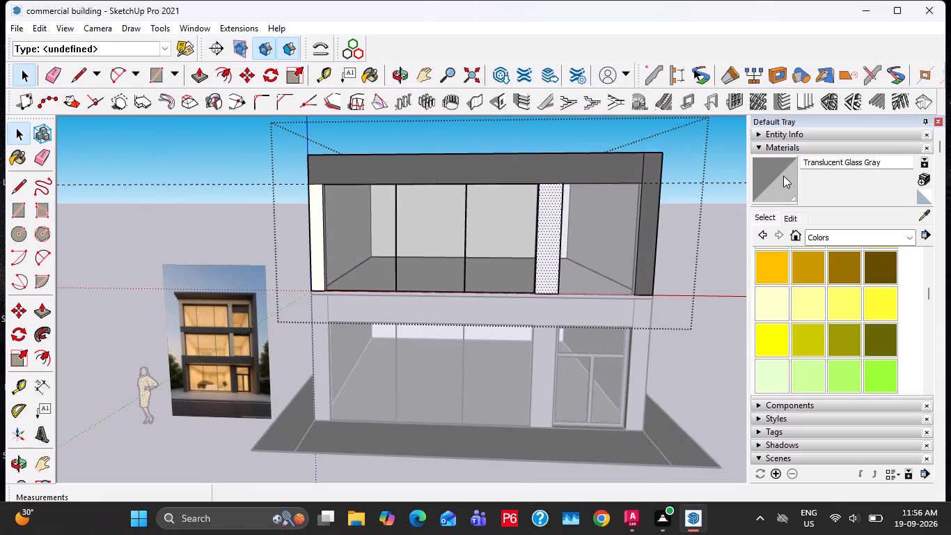
click(783, 176)
click(929, 212)
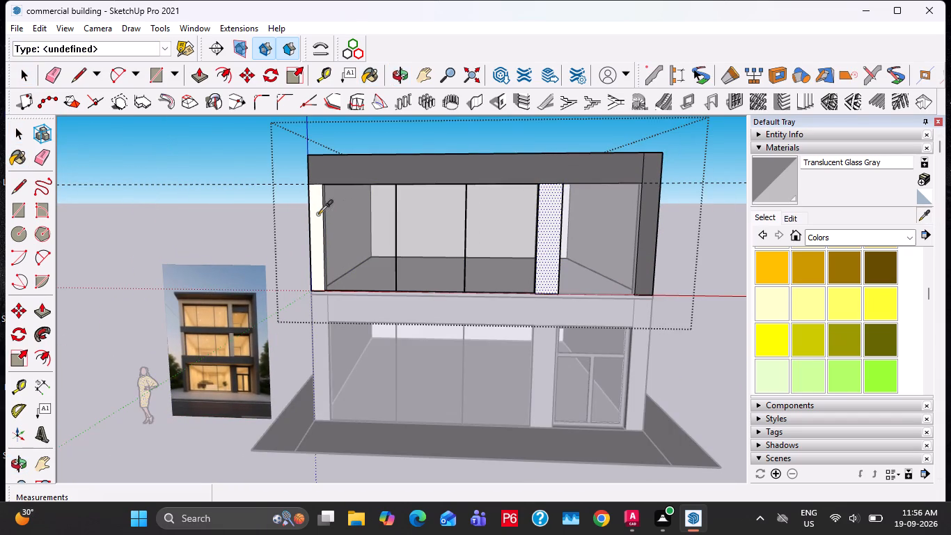
drag(318, 214, 334, 215)
click(555, 226)
key(space)
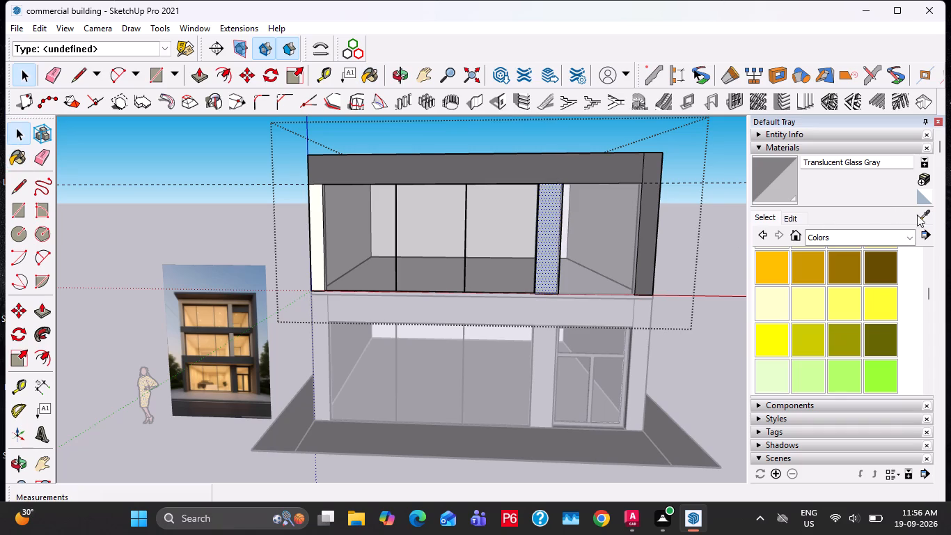
click(930, 214)
click(313, 218)
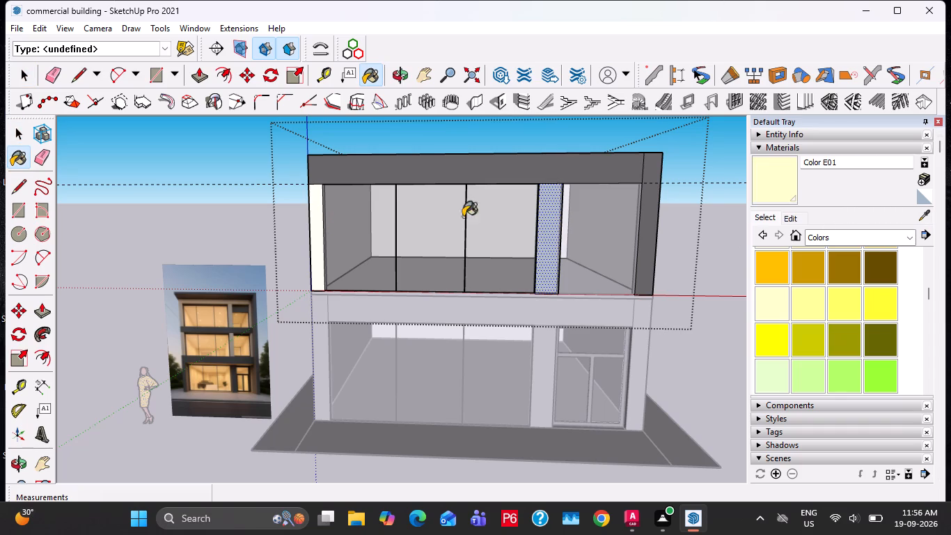
click(548, 217)
key(space)
key(Escape)
key(Escape)
key(space)
key(Escape)
Save the commercial building model.
scroll(484, 247, down, 3)
middle_drag(501, 303, 528, 307)
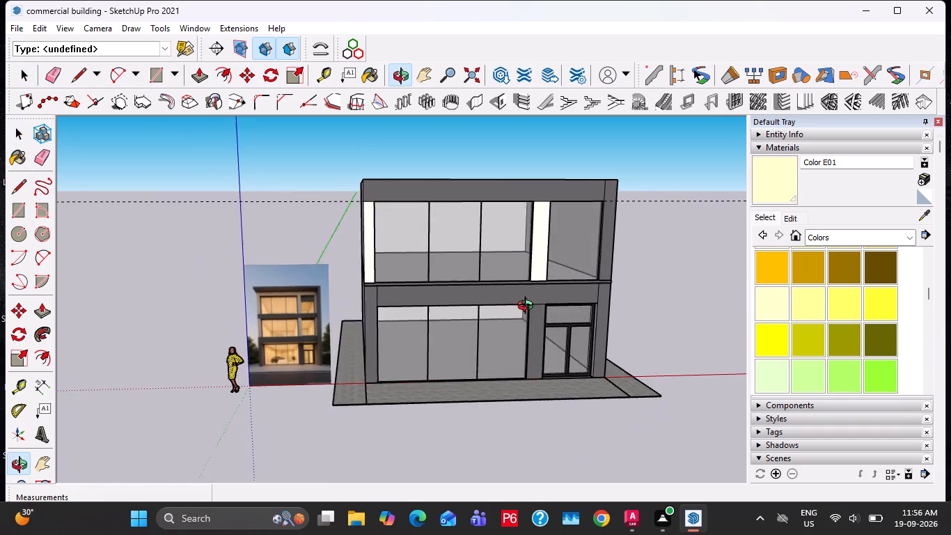
middle_drag(528, 307, 508, 310)
key(Escape)
key(ctrl+s)
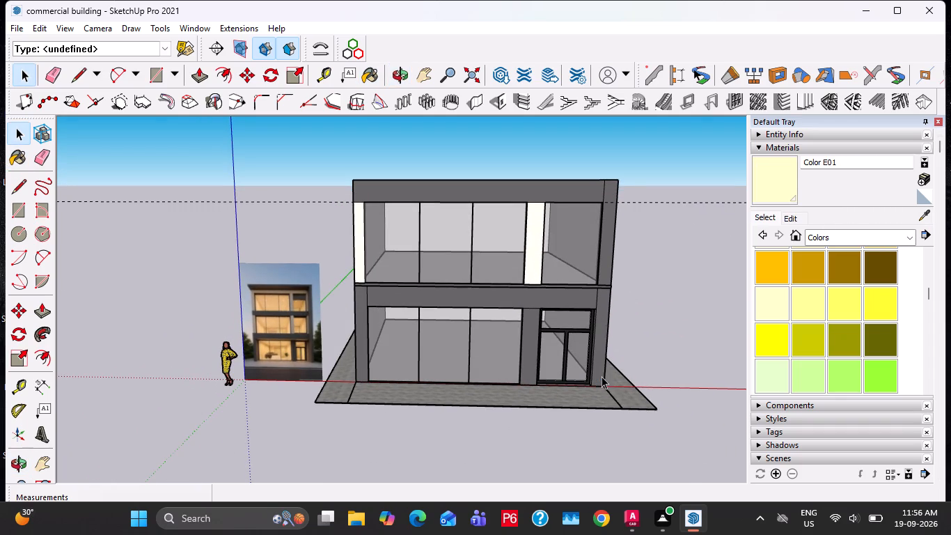
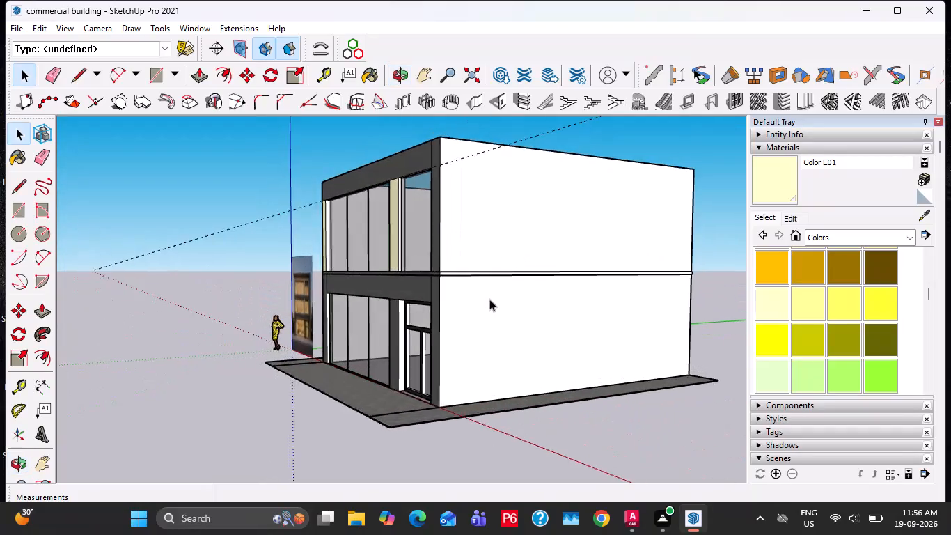
Examine the two-storey building's front elevation alongside the reference image and from above.
scroll(494, 302, down, 1)
middle_drag(480, 307, 791, 334)
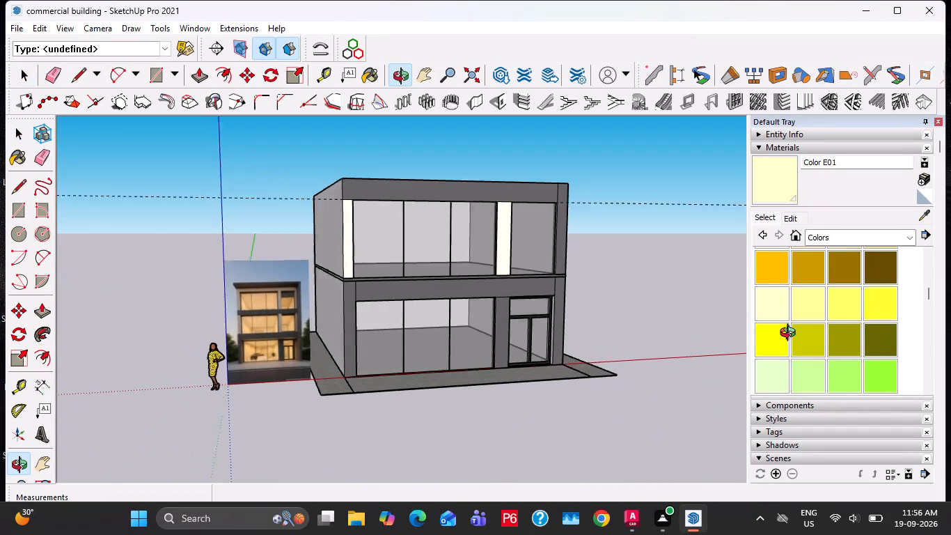
middle_drag(791, 334, 794, 333)
middle_drag(510, 303, 453, 312)
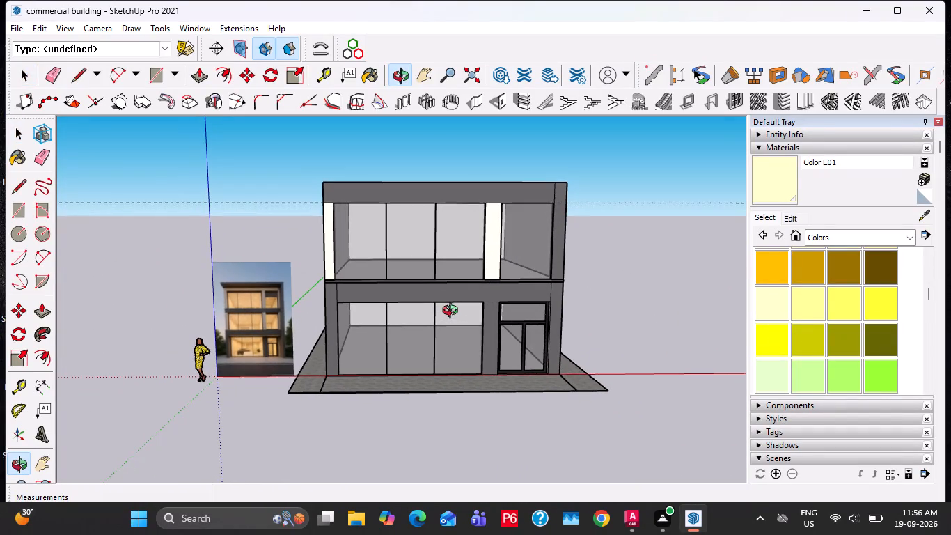
middle_drag(453, 312, 453, 311)
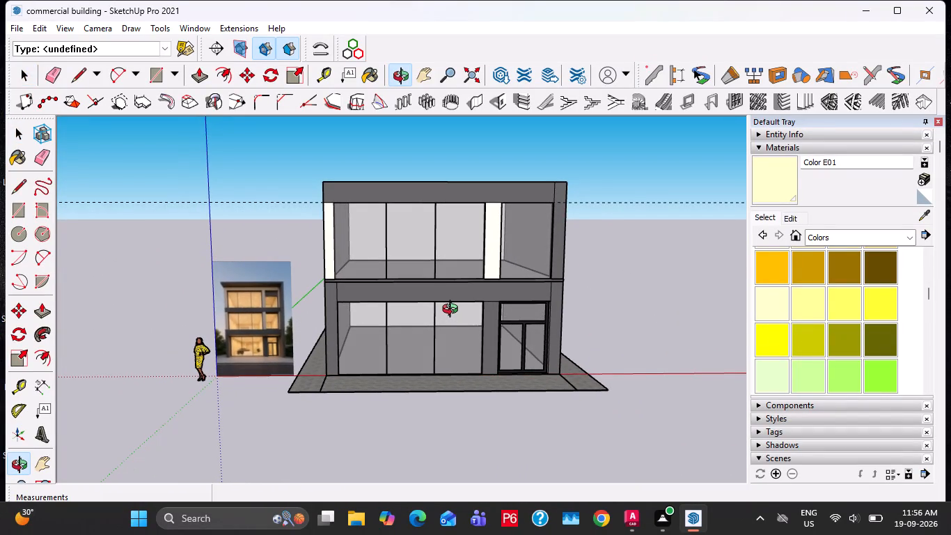
middle_drag(453, 311, 455, 308)
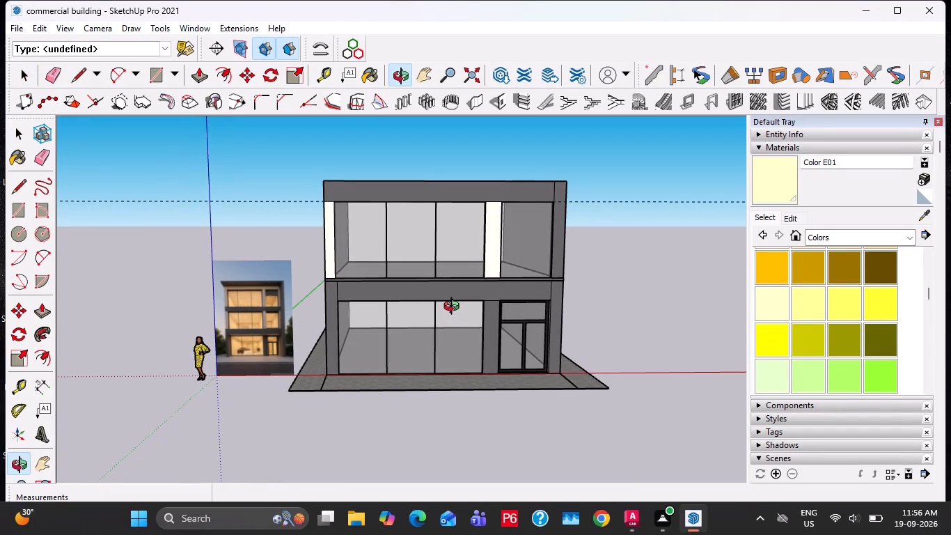
middle_drag(455, 308, 455, 308)
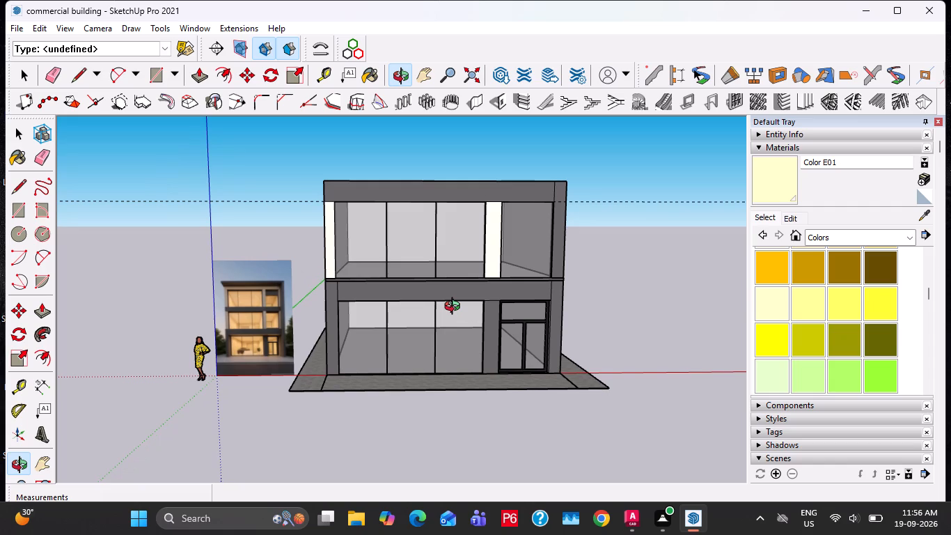
middle_drag(455, 308, 455, 307)
middle_drag(512, 386, 332, 475)
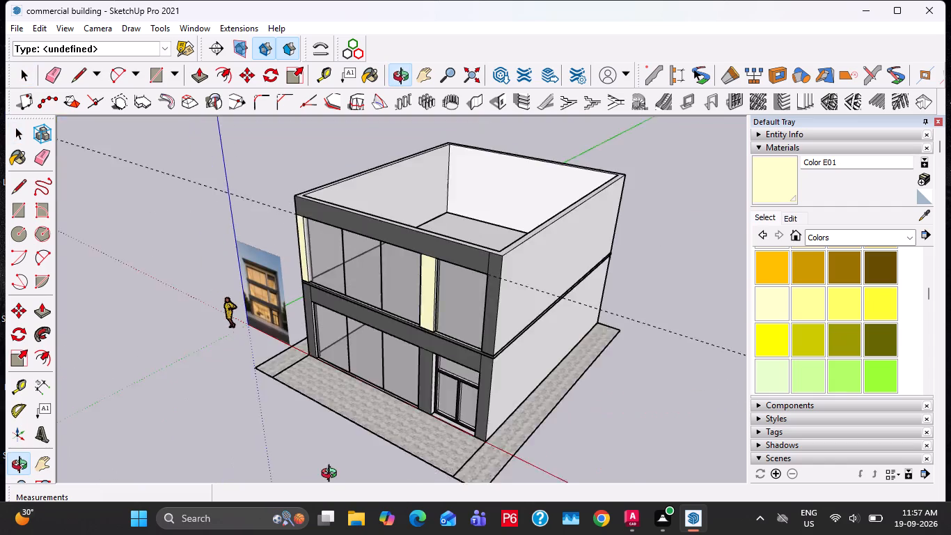
middle_drag(332, 475, 325, 475)
Place a guide line 10' out from the front edge of the paving, parallel to the facade.
middle_drag(387, 425, 377, 343)
scroll(387, 389, up, 2)
key(t)
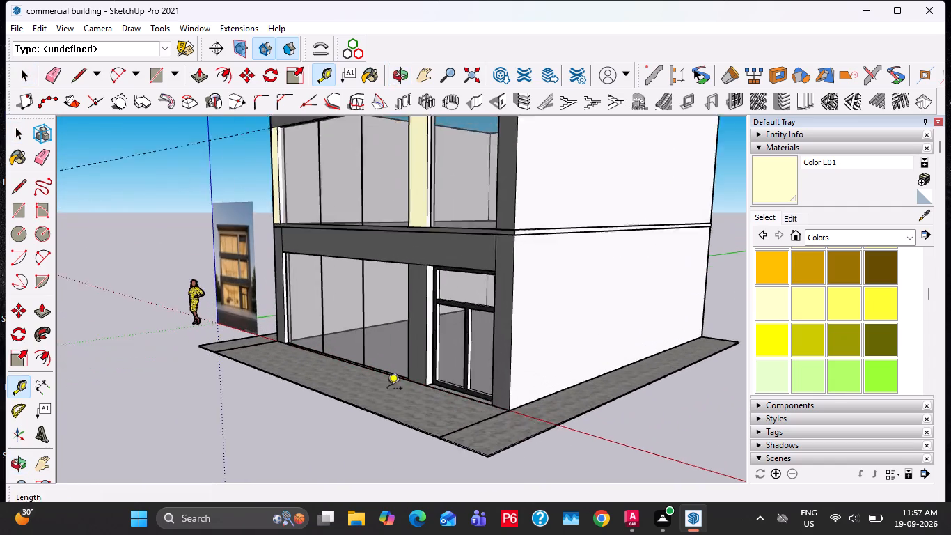
scroll(387, 389, up, 4)
key(t)
scroll(382, 396, down, 1)
scroll(338, 414, up, 13)
click(357, 391)
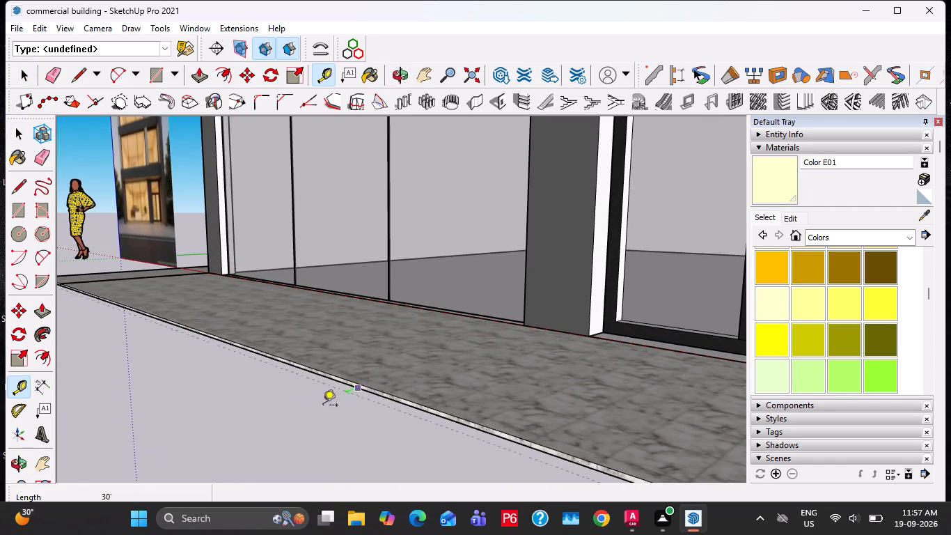
scroll(282, 428, down, 13)
text(10')
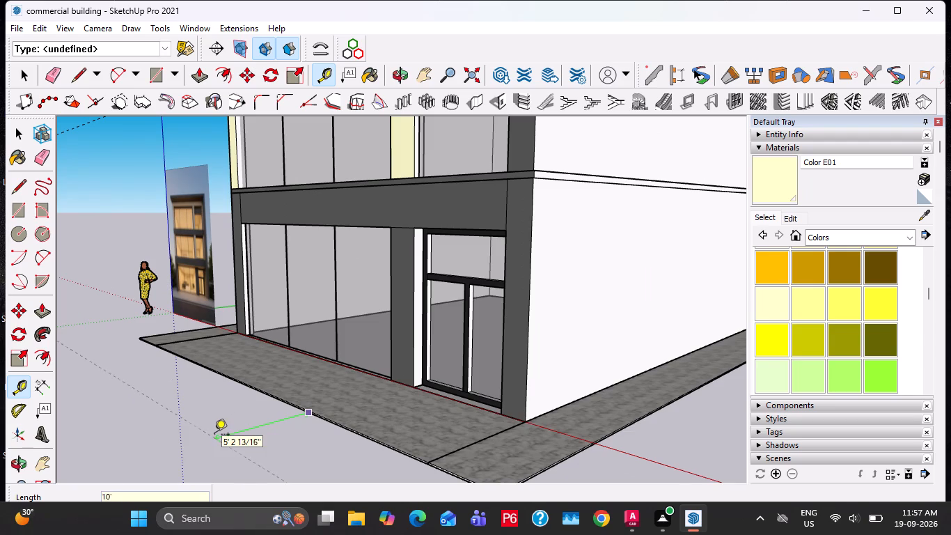
key(Return)
key(space)
Draw a ground rectangle about 38' 2" by 10' from the paving's front corner out to the 10' guide.
scroll(277, 366, down, 7)
middle_drag(219, 364, 340, 404)
scroll(239, 424, up, 12)
key(r)
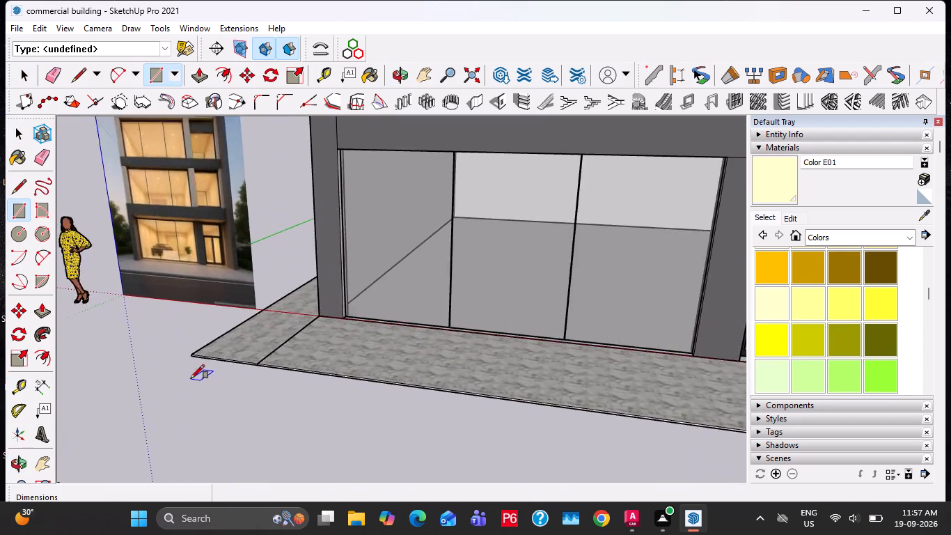
scroll(191, 378, up, 9)
scroll(187, 336, down, 4)
scroll(170, 339, up, 4)
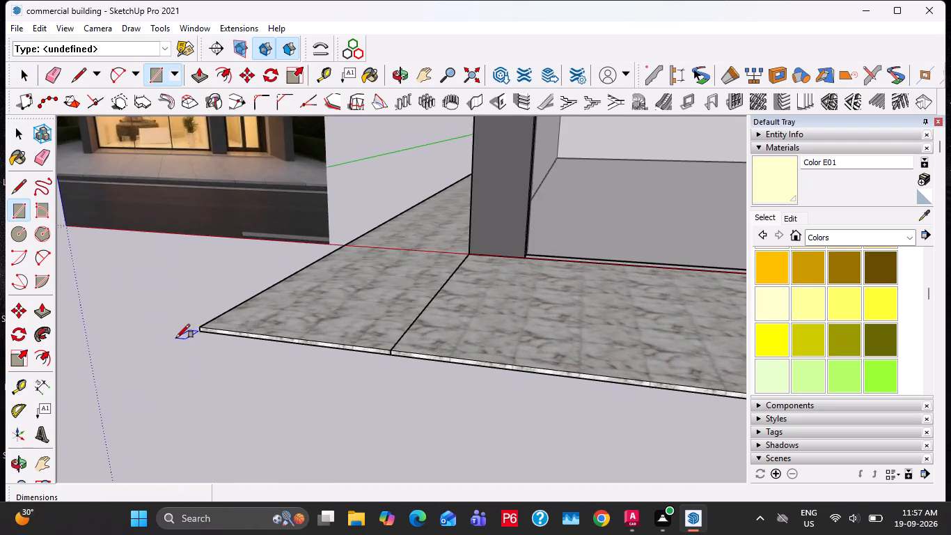
scroll(176, 338, up, 5)
click(205, 329)
scroll(424, 449, down, 20)
scroll(424, 449, down, 1)
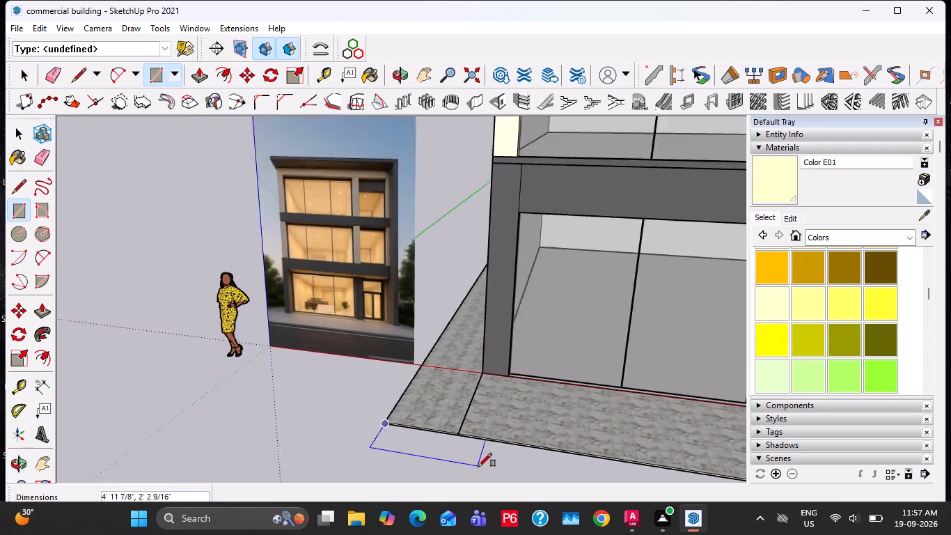
scroll(478, 467, down, 2)
shift+middle_drag(513, 476, 291, 316)
scroll(310, 332, down, 10)
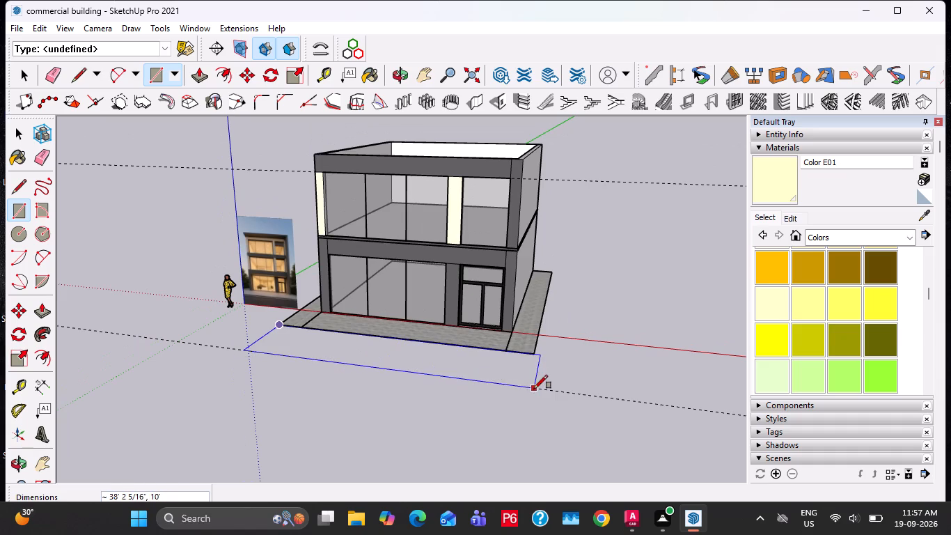
click(534, 389)
key(space)
scroll(512, 368, up, 20)
key(space)
Push/Pull the new ground rectangle up to the paving's top level.
middle_drag(569, 343, 284, 385)
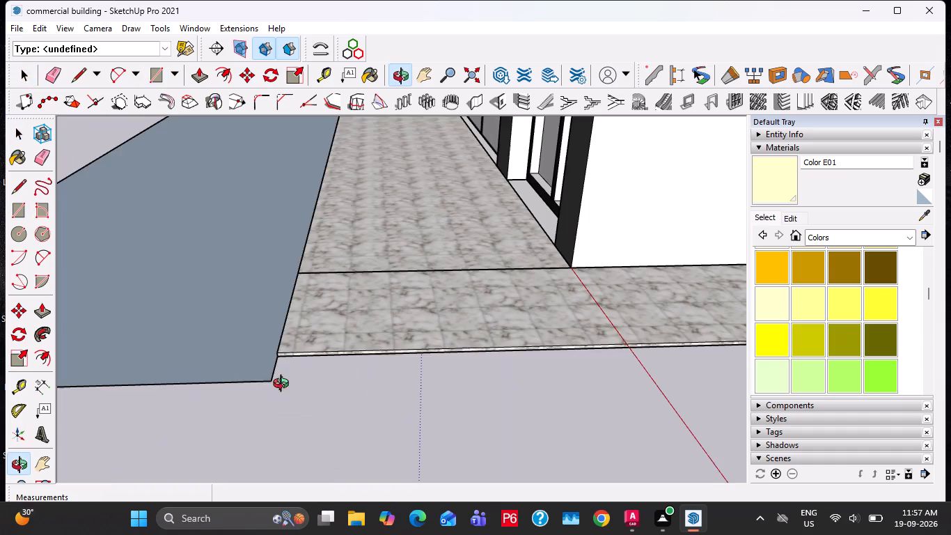
middle_drag(284, 385, 283, 386)
click(198, 355)
scroll(201, 355, up, 1)
key(p)
click(201, 355)
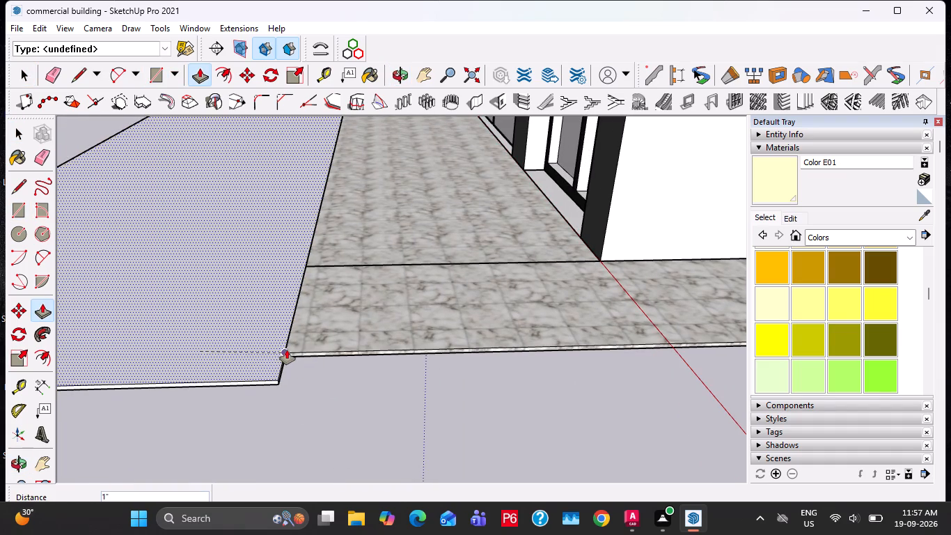
click(288, 348)
key(space)
Push/Pull the strip's narrow end face on the entrance-door side outward about 19' 4 1/2".
scroll(272, 383, up, 3)
click(269, 382)
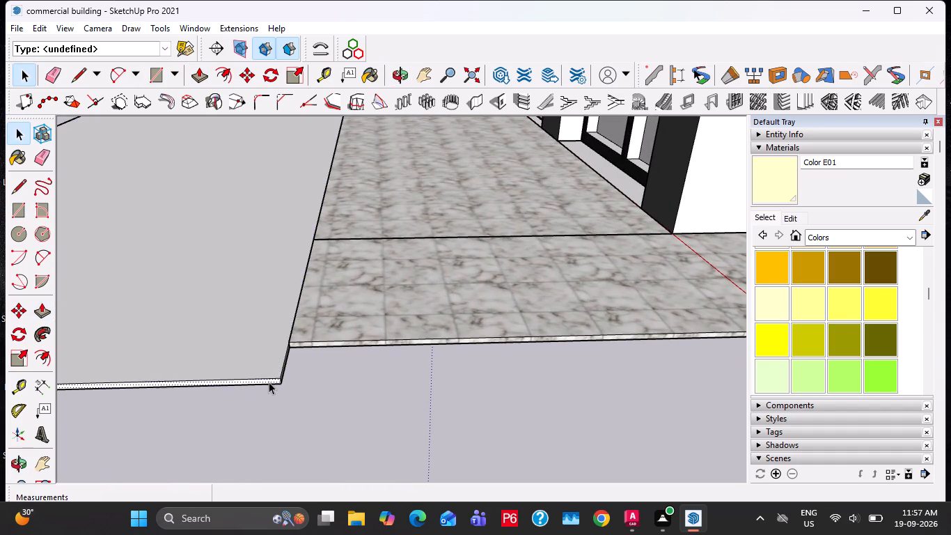
key(p)
click(269, 382)
scroll(269, 389, down, 13)
middle_drag(278, 405, 563, 421)
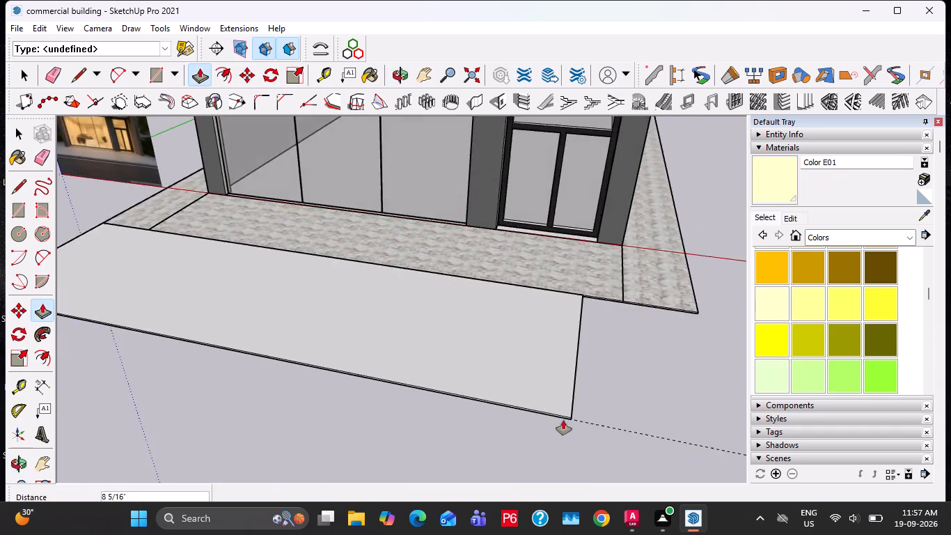
scroll(563, 420, down, 5)
shift+middle_drag(625, 413, 283, 388)
scroll(339, 391, down, 5)
click(540, 419)
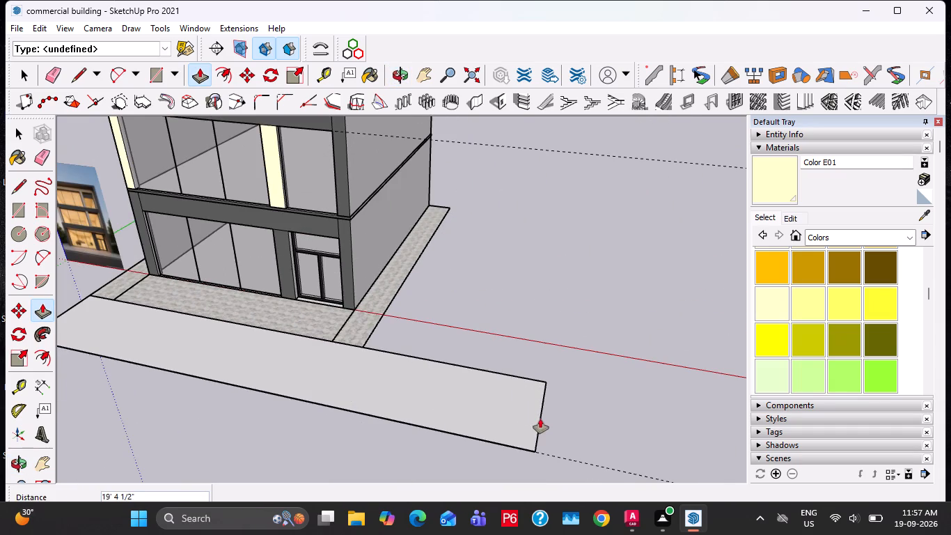
key(space)
Push/Pull the strip's opposite narrow end face outward past the reference image and the human figure.
scroll(544, 419, down, 4)
middle_drag(102, 363, 437, 286)
scroll(441, 373, up, 9)
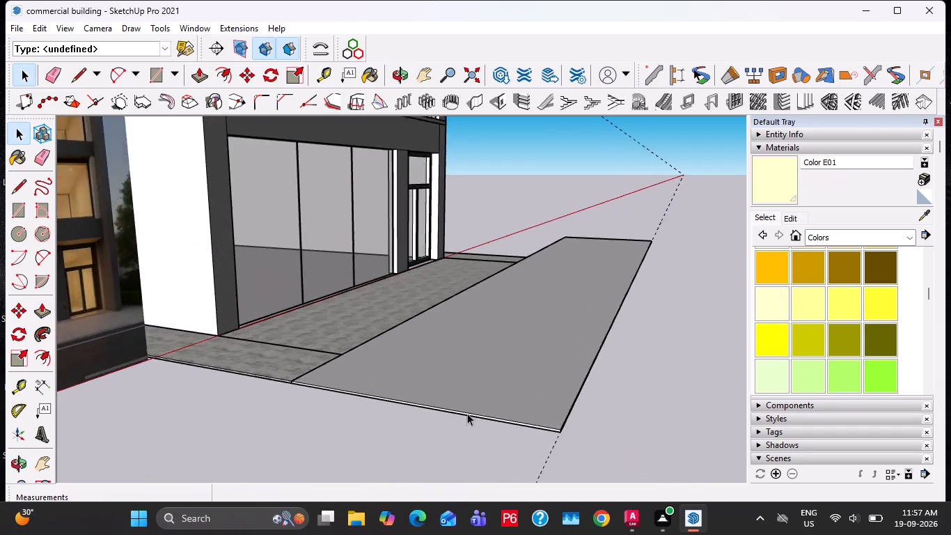
scroll(467, 413, up, 12)
click(553, 420)
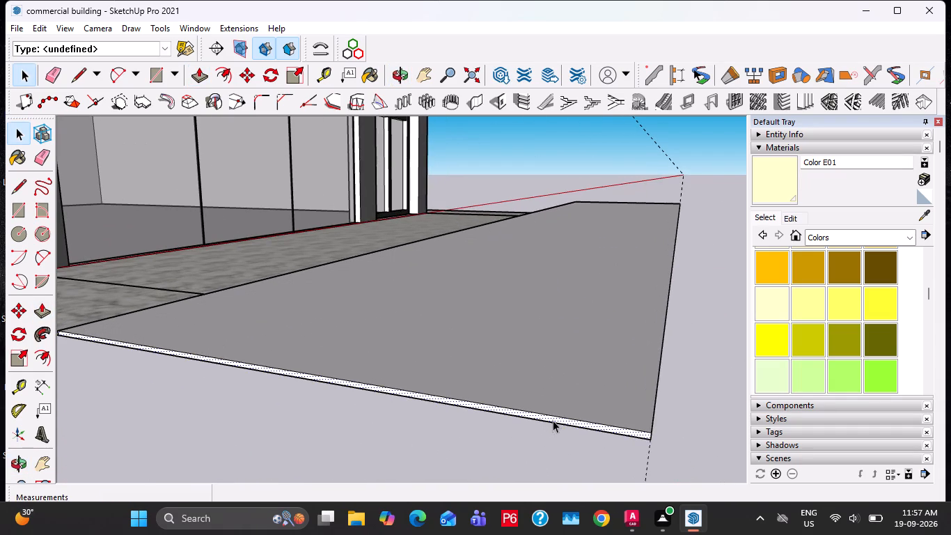
key(p)
click(553, 420)
scroll(475, 448, down, 20)
scroll(475, 448, down, 2)
middle_drag(416, 442, 184, 470)
scroll(182, 467, down, 1)
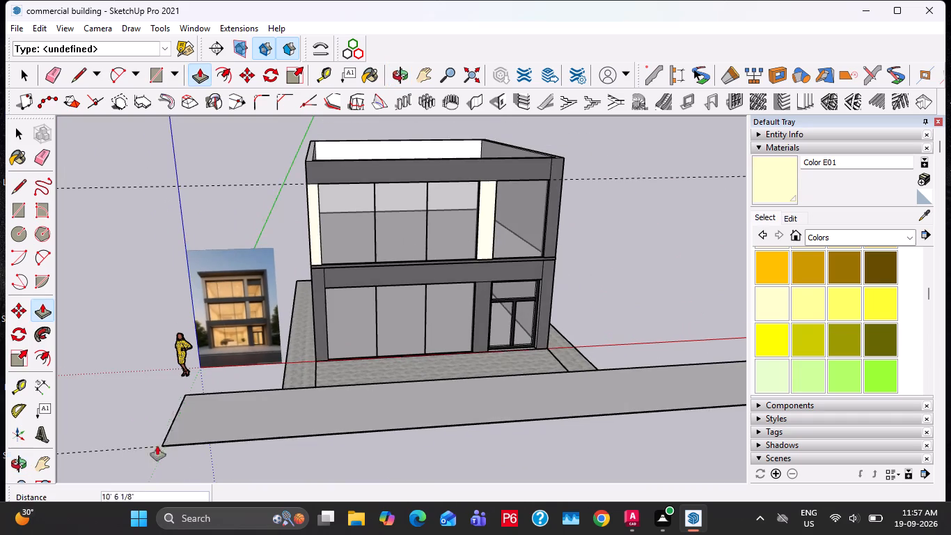
middle_drag(114, 425, 229, 396)
click(168, 412)
key(space)
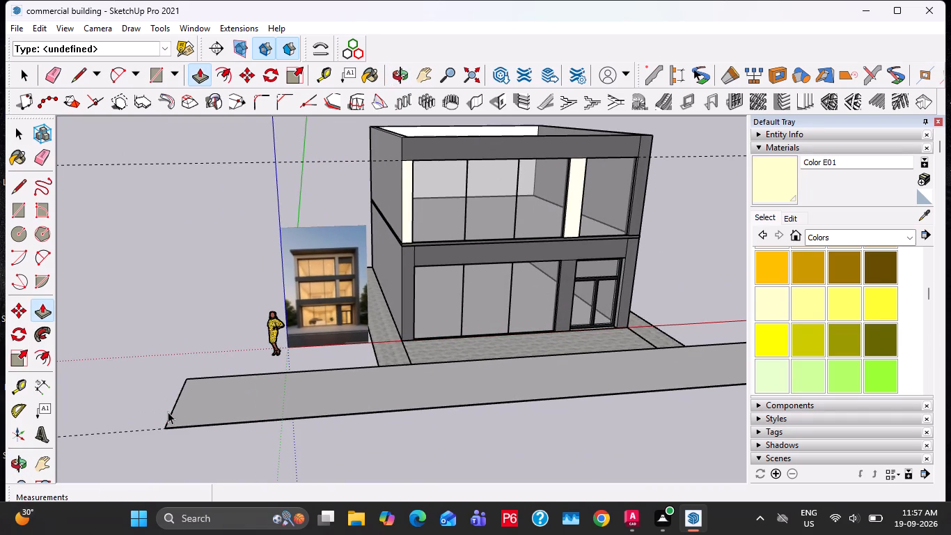
Make the whole ground strip, with all its connected faces and edges, a group.
scroll(267, 407, down, 4)
key(Escape)
triple_click(349, 403)
right_click(350, 402)
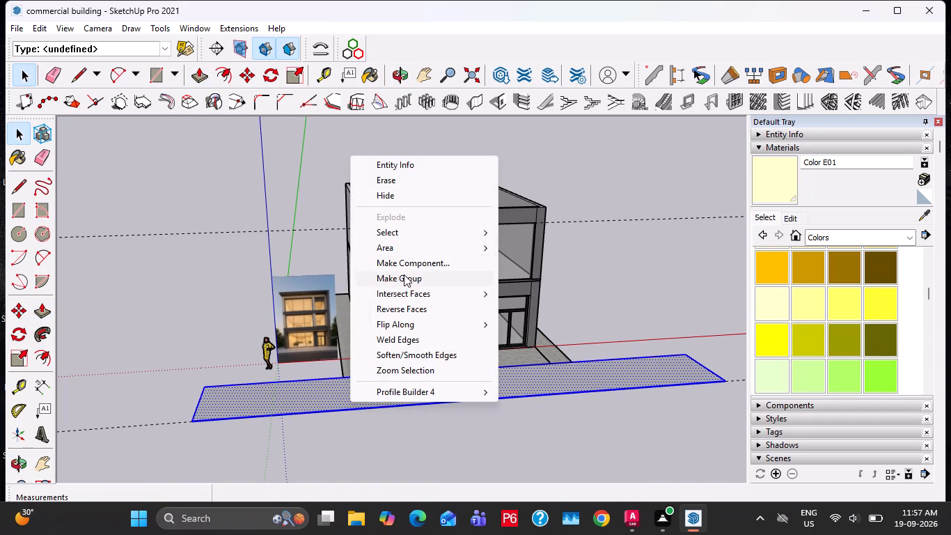
click(404, 274)
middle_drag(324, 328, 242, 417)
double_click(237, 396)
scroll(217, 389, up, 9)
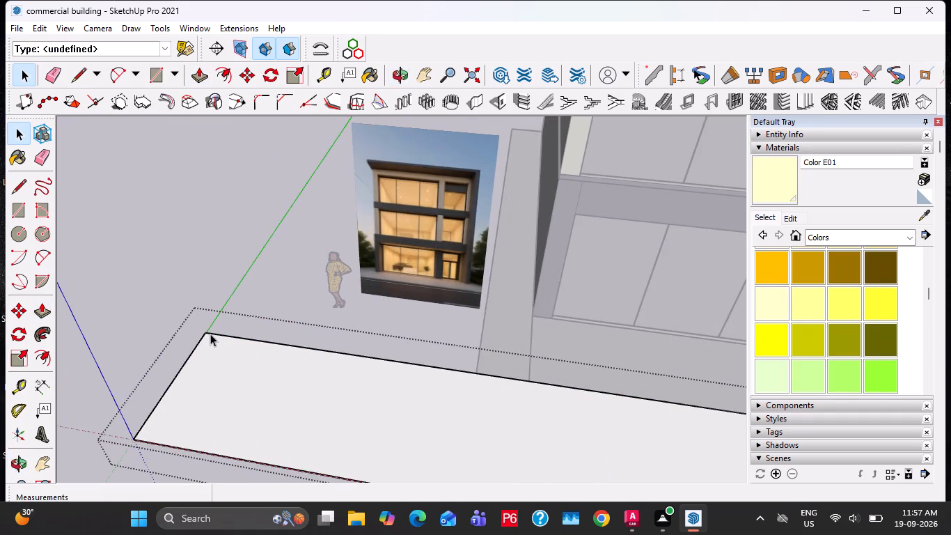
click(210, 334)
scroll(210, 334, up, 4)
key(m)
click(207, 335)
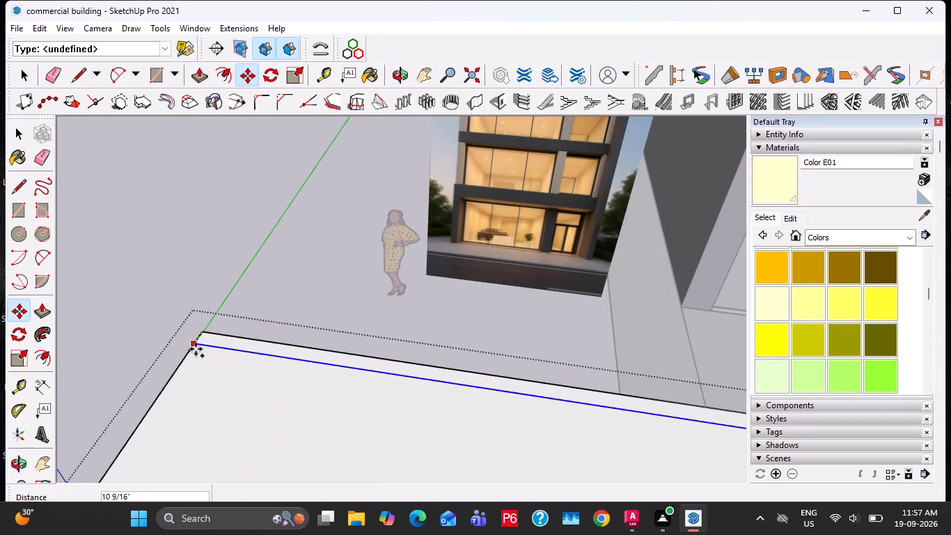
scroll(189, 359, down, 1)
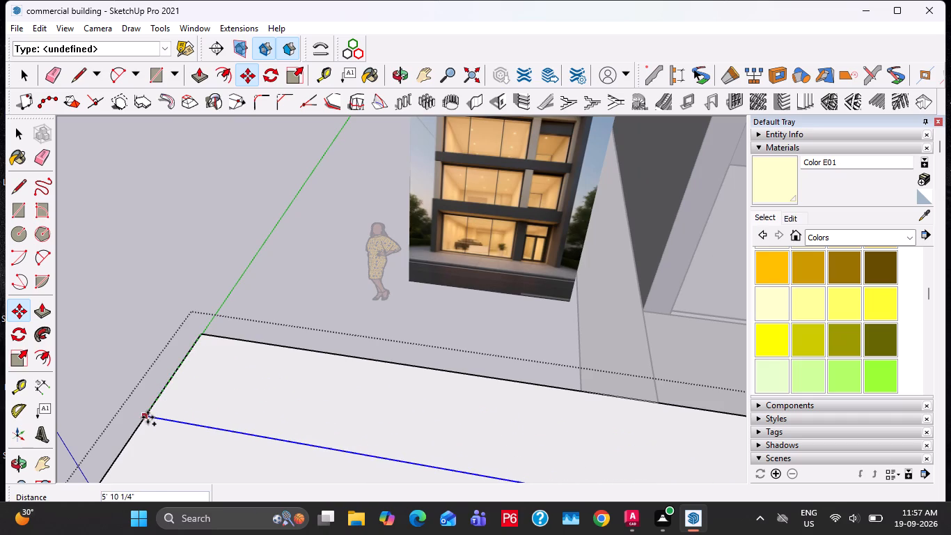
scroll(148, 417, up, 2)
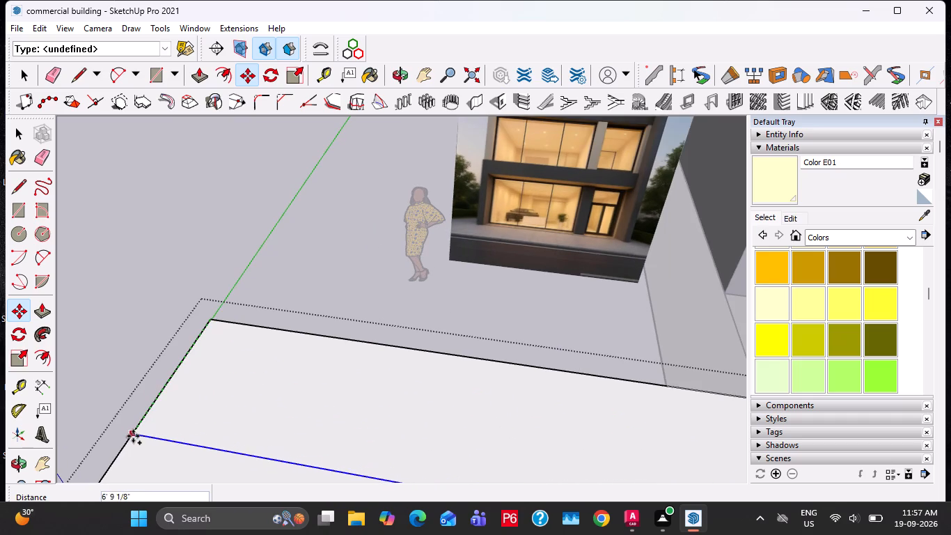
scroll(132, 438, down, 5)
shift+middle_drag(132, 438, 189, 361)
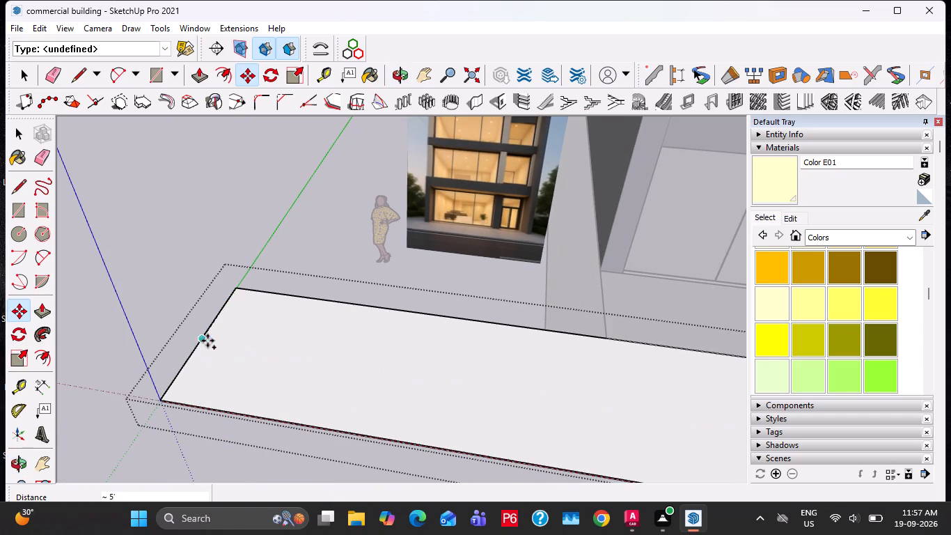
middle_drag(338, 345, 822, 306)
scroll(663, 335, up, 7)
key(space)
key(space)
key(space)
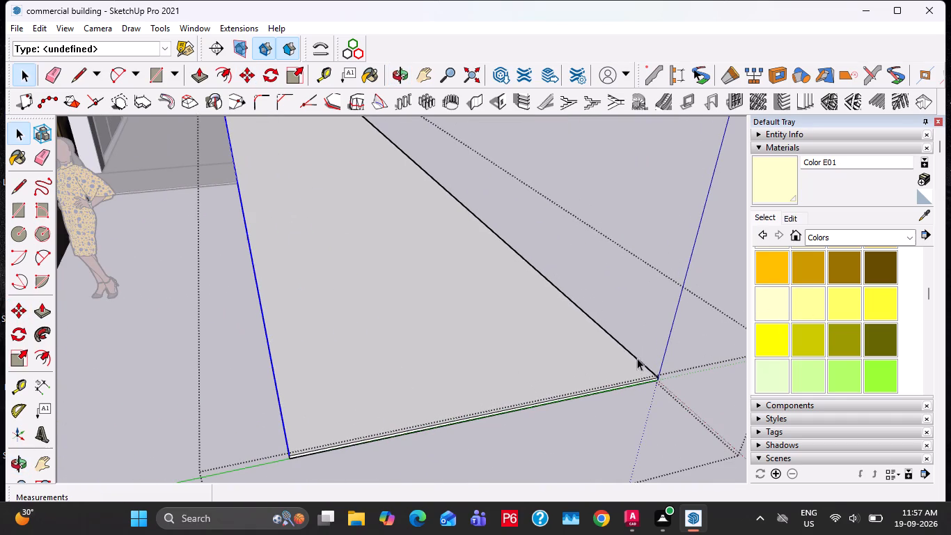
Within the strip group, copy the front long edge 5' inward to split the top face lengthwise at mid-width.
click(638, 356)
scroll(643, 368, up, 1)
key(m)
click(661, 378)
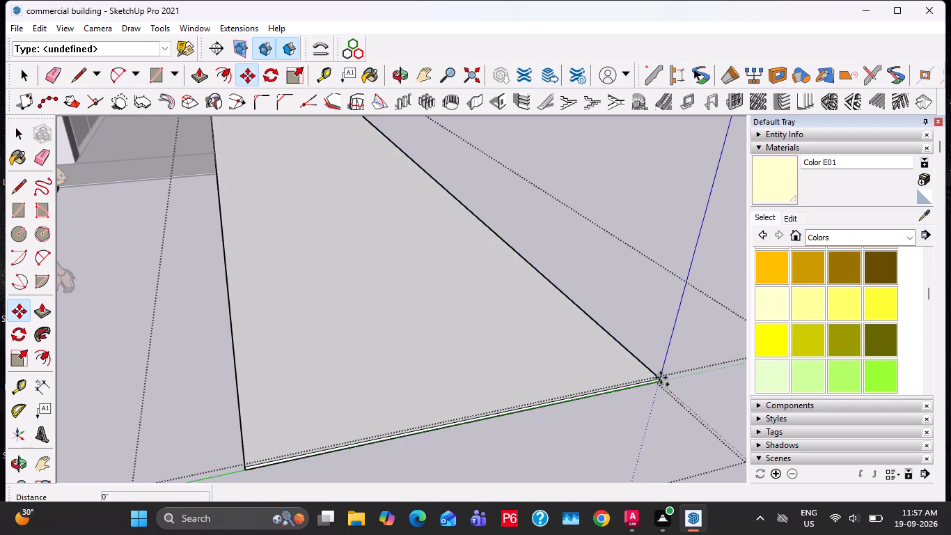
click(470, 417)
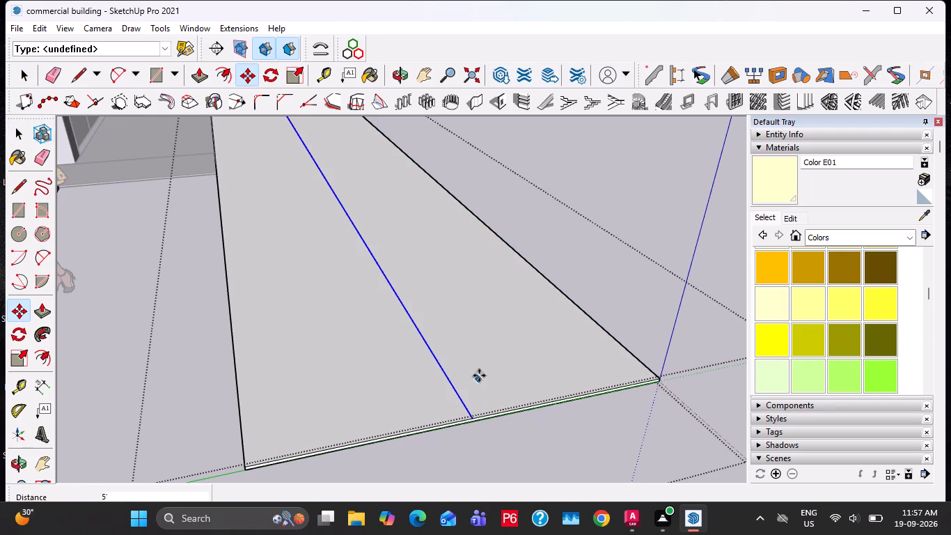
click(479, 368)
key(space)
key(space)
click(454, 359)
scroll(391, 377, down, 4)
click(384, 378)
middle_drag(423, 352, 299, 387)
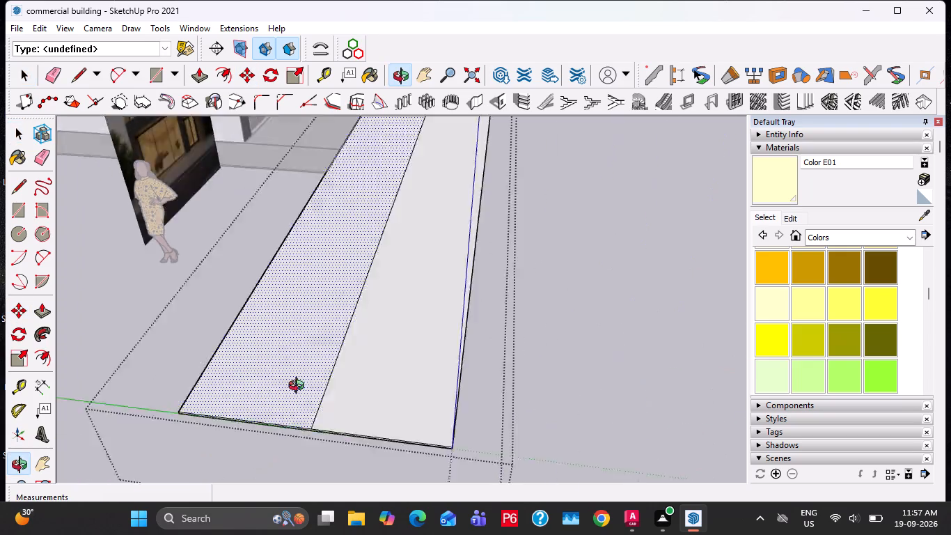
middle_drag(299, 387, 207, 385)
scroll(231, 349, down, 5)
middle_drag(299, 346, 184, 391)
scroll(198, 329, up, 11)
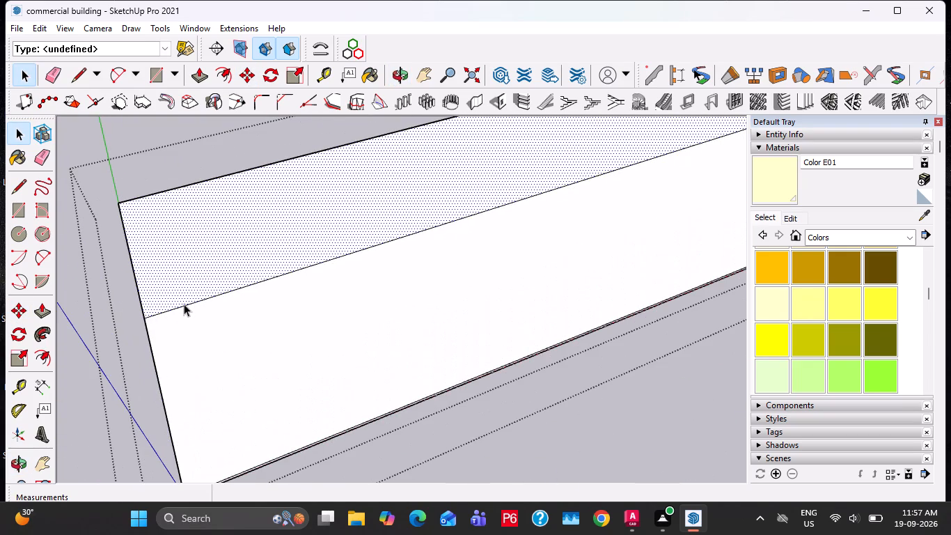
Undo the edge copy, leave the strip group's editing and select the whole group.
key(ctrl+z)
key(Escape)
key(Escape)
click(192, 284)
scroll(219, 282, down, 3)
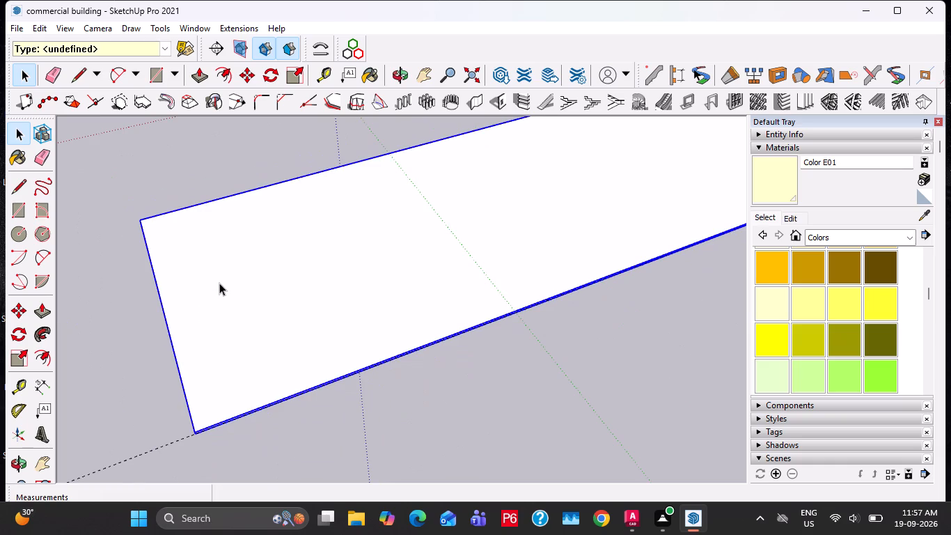
Place a guide line parallel to the strip's rear long edge through the midpoint of its short end.
key(t)
click(167, 217)
click(161, 311)
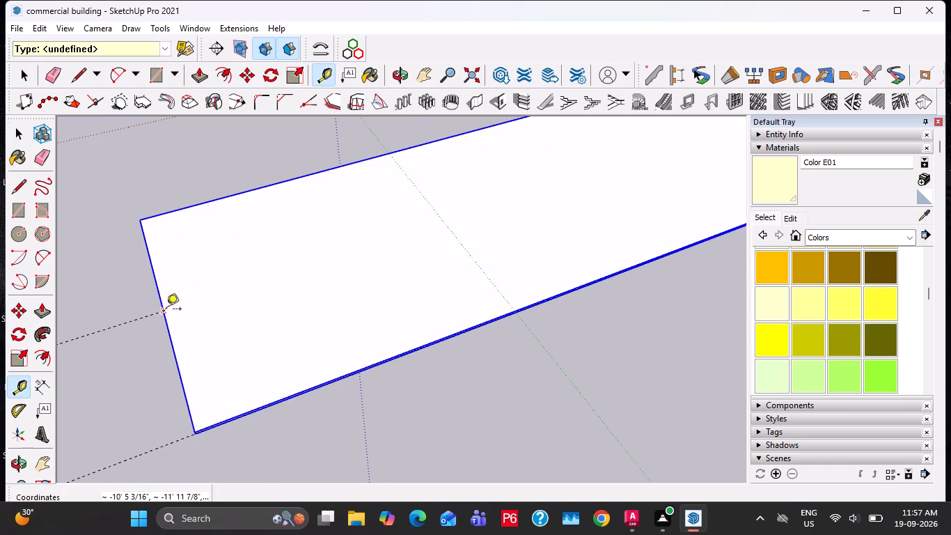
Undo the last guide line and place it again parallel to the strip's rear long edge, 5' inward through the short end's midpoint.
key(ctrl+z)
click(167, 219)
key(space)
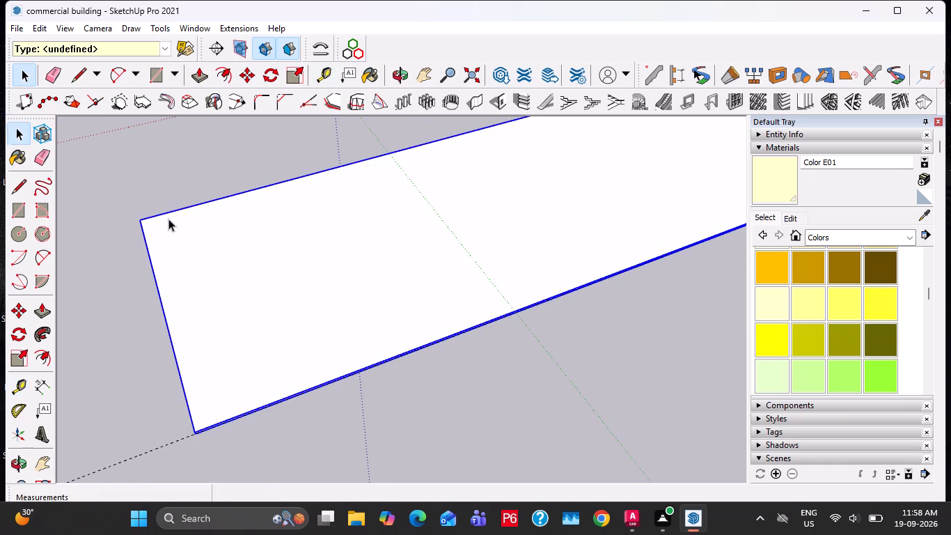
text(T)
click(182, 211)
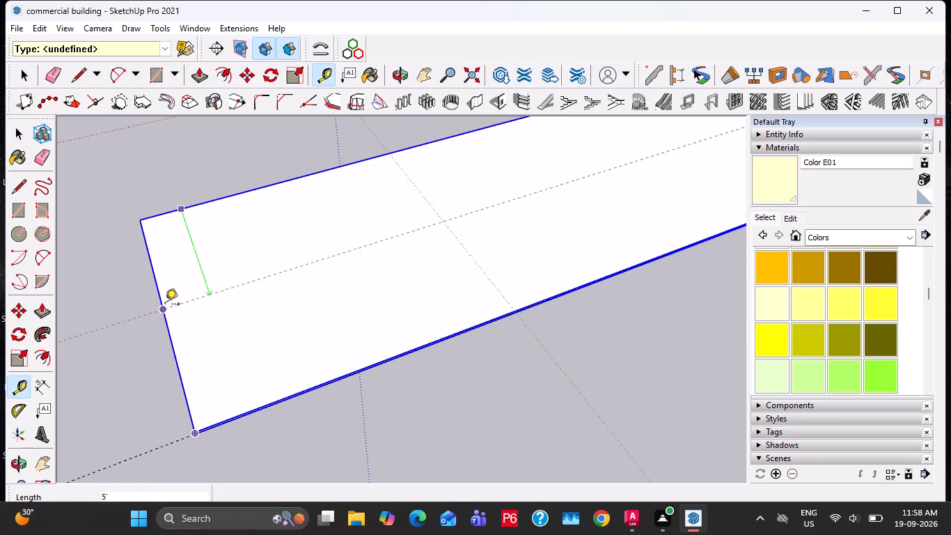
click(165, 305)
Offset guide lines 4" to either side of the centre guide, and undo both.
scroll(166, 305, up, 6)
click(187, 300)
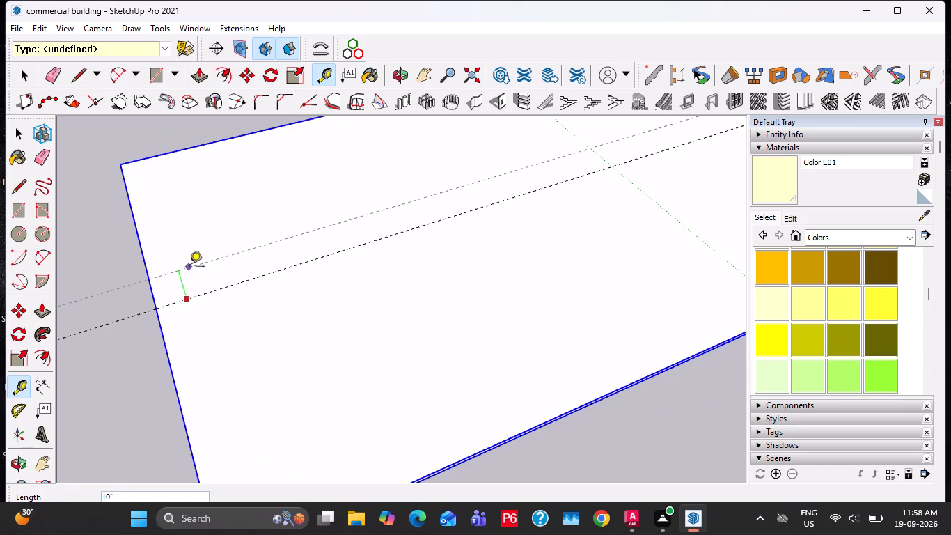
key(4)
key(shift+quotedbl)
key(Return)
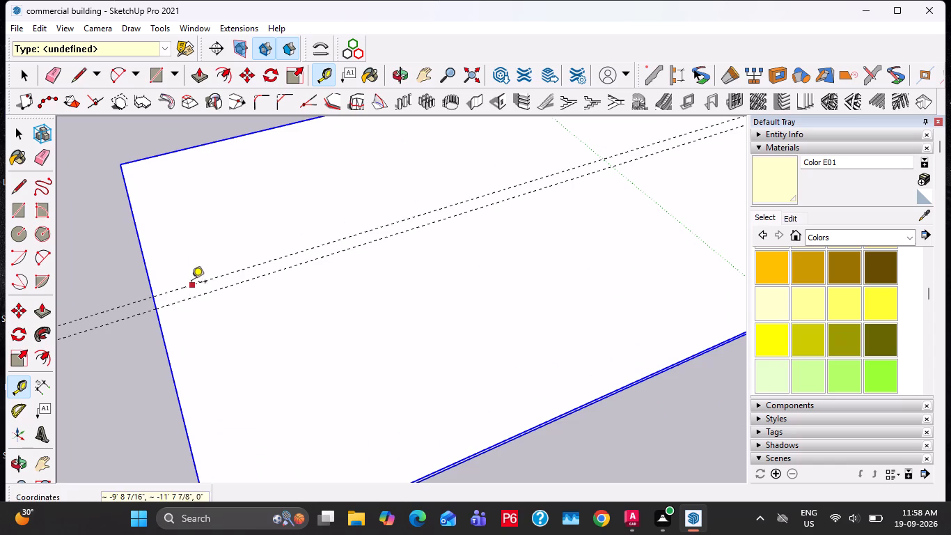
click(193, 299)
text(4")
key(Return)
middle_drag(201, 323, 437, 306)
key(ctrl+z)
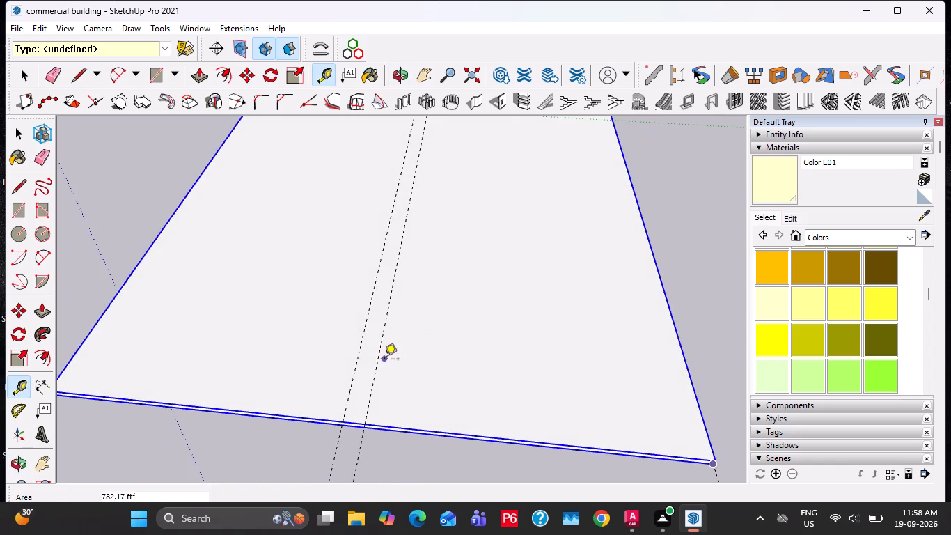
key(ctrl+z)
Place guide lines 3" to either side of the centre guide and a cross guide 4' in from the strip's short end.
click(375, 360)
key(3)
key(shift+quotedbl)
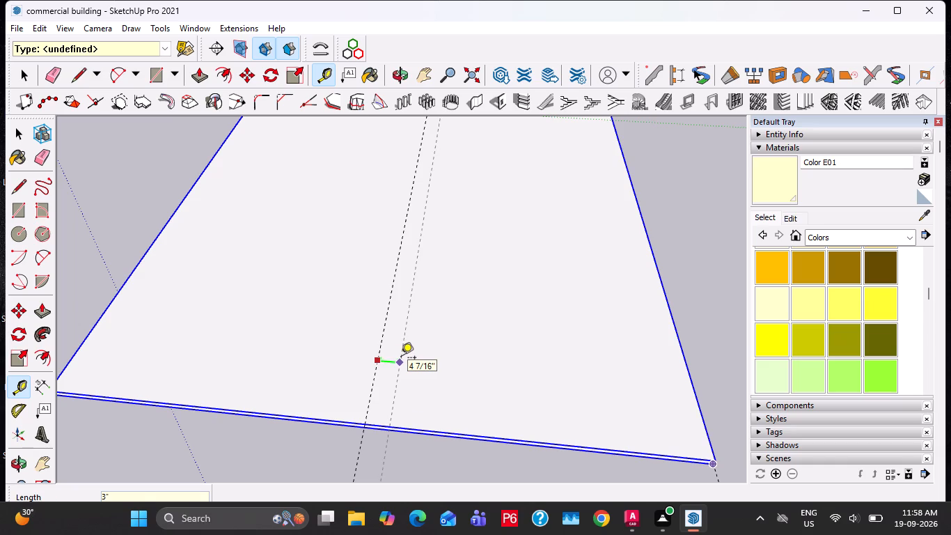
key(Return)
scroll(386, 352, up, 2)
click(381, 339)
text(3")
key(Return)
click(428, 447)
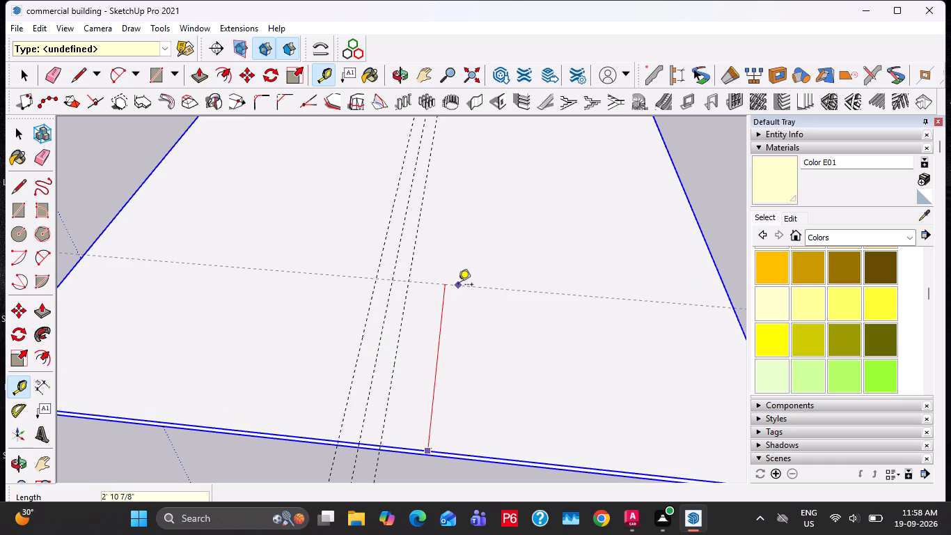
text(4')
key(Return)
Draw a rectangle between the two outer guides, from the 4' cross guide to the strip's short end.
key(space)
key(r)
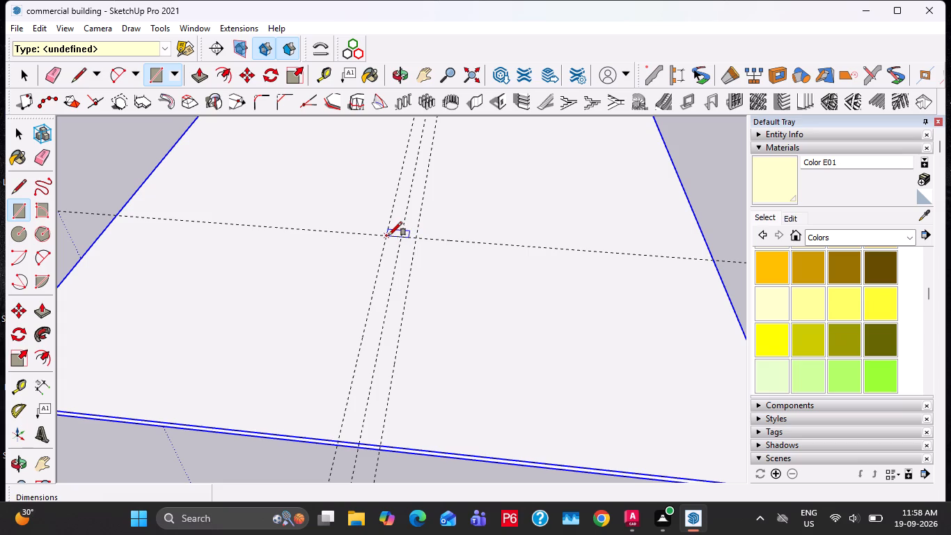
click(388, 235)
click(381, 445)
key(space)
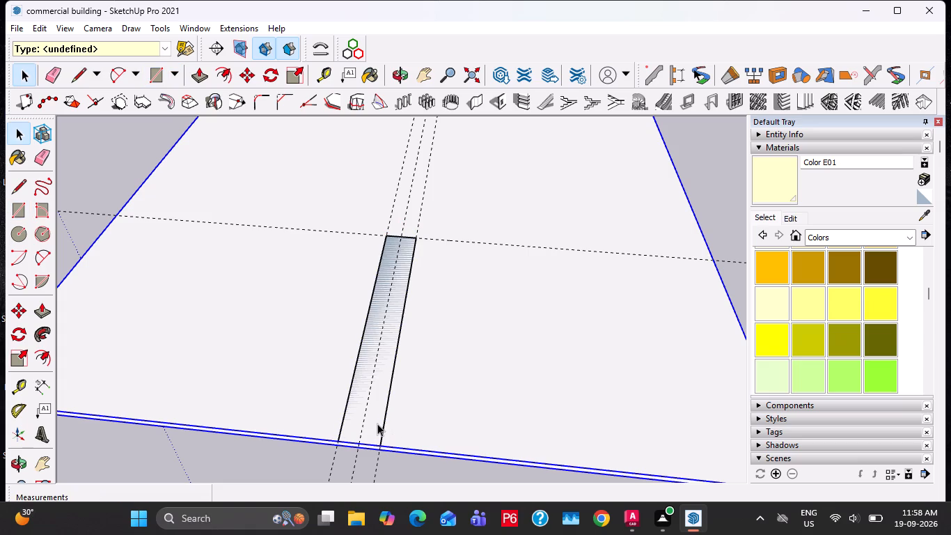
Extrude the lane-marking rectangle 0.1" and make all its connected geometry a group.
key(p)
click(377, 424)
text(0.1")
key(Return)
key(space)
triple_click(372, 423)
right_click(372, 423)
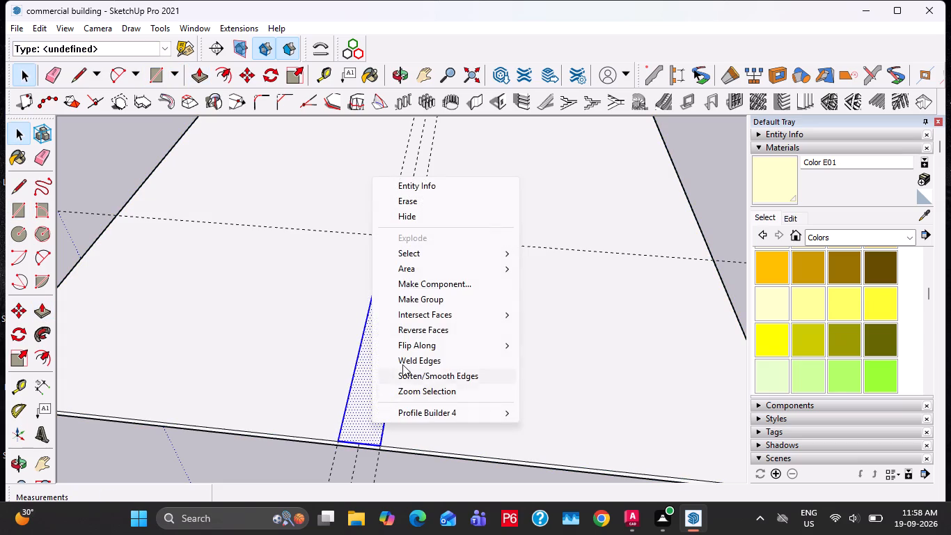
click(427, 300)
Paint the road strip group with Color M08, leaving the lane dash white.
scroll(833, 350, up, 11)
scroll(833, 339, down, 12)
scroll(801, 297, up, 1)
click(774, 359)
click(585, 383)
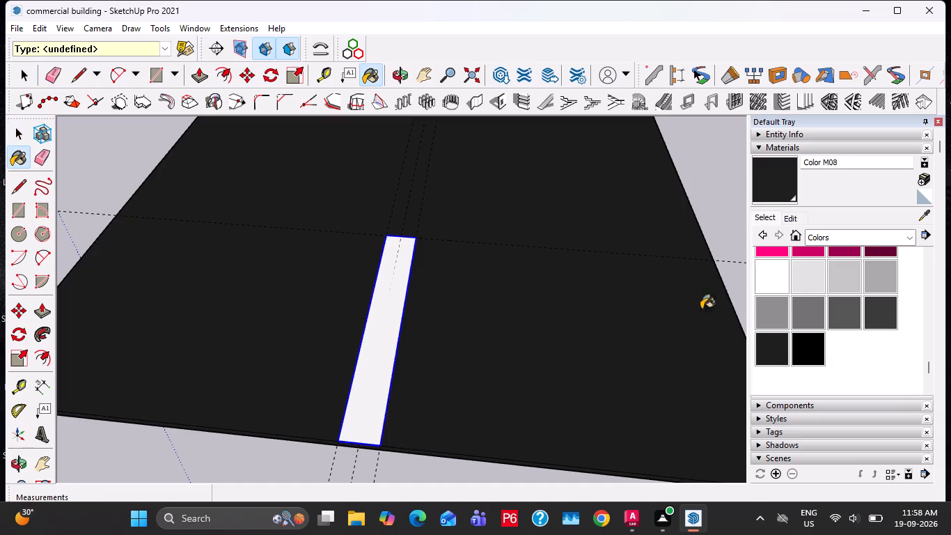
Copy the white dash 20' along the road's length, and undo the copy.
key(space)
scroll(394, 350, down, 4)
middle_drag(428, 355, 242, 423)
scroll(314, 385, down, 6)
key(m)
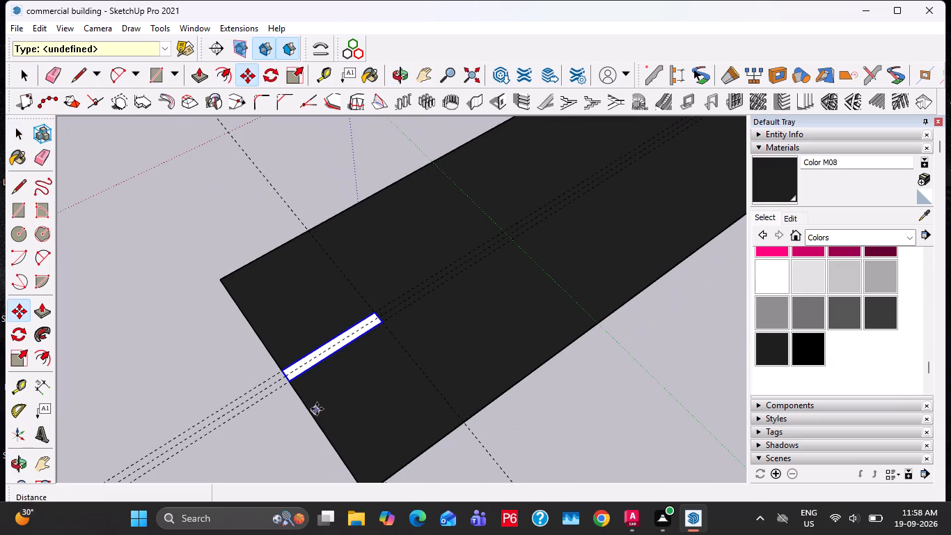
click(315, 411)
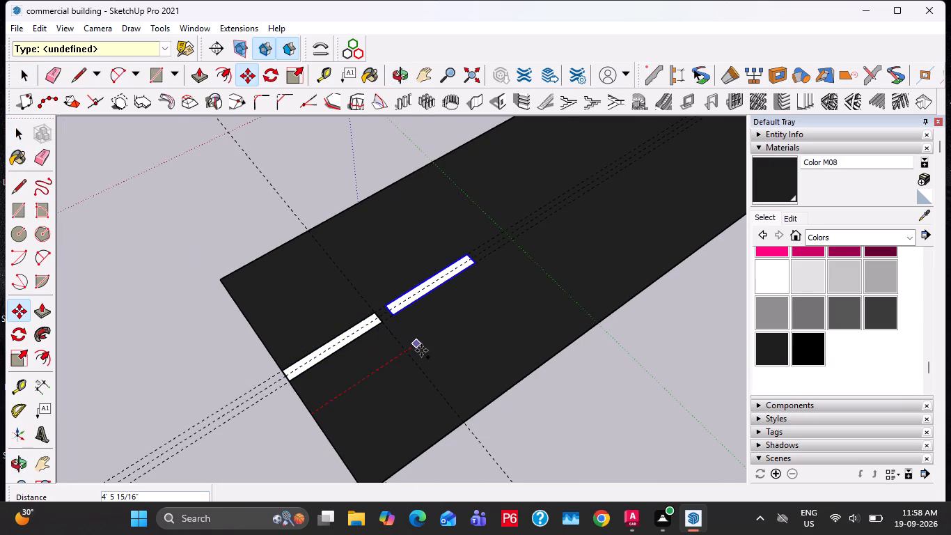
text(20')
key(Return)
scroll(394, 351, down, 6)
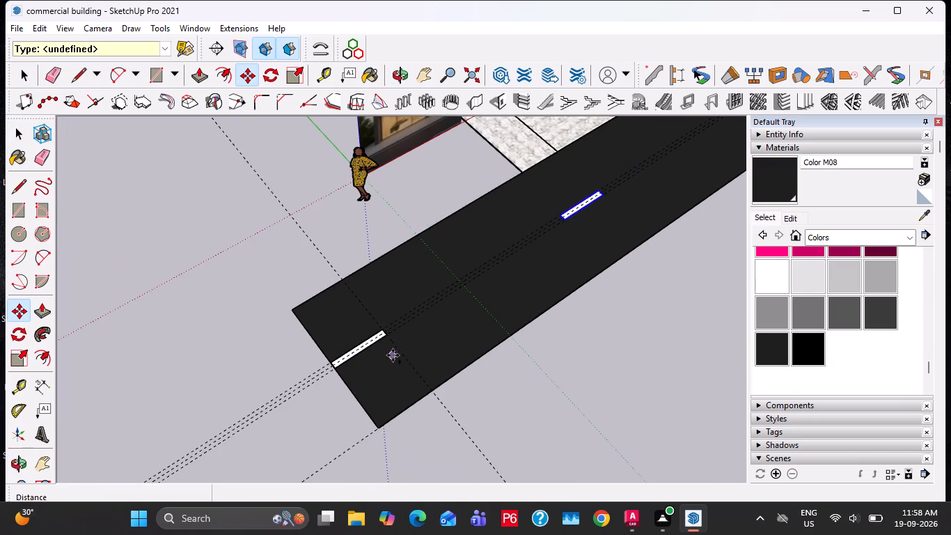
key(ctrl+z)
Select the white dash group and copy it 6' along the road's centreline.
key(space)
click(358, 358)
click(357, 350)
scroll(357, 350, up, 10)
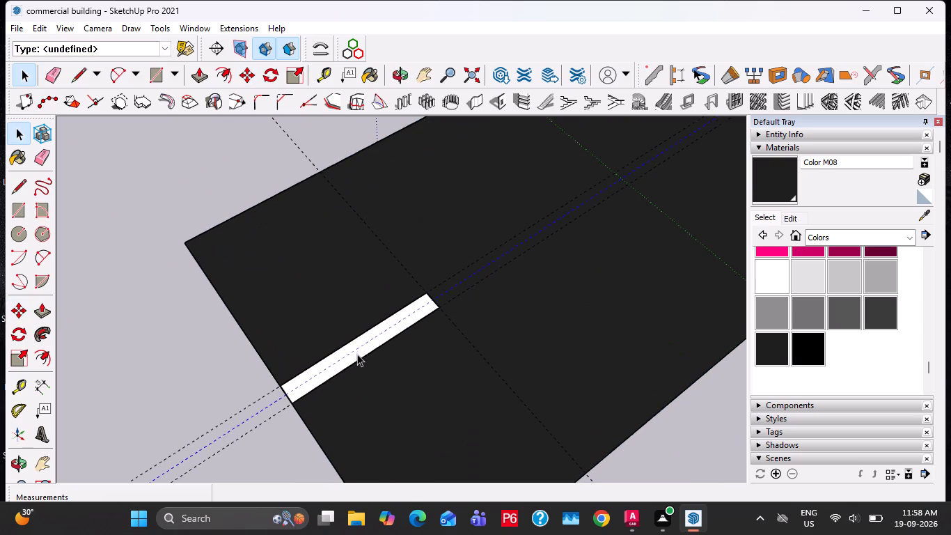
click(357, 357)
scroll(357, 357, down, 4)
key(m)
ctrl+click(347, 416)
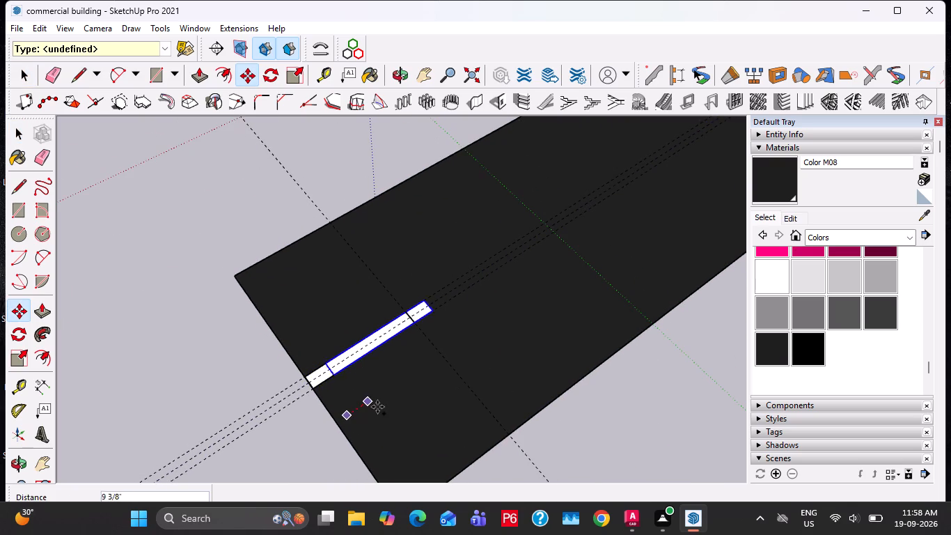
text(6')
key(Return)
Array the dash copy along the road, trying 4, 8 and 10 copies and finishing with 12, and clear the selection.
text(X4)
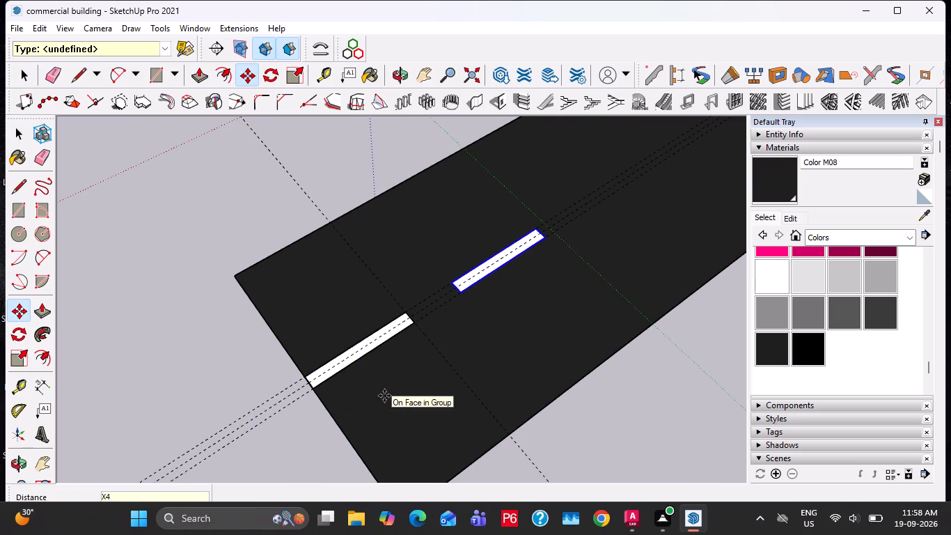
key(Return)
scroll(371, 380, down, 14)
key(x)
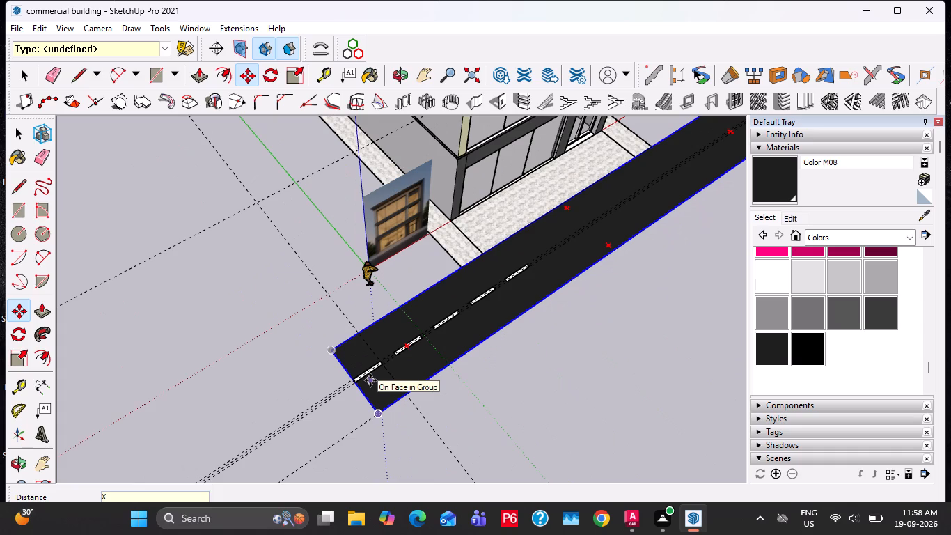
key(8)
key(Return)
scroll(370, 380, down, 3)
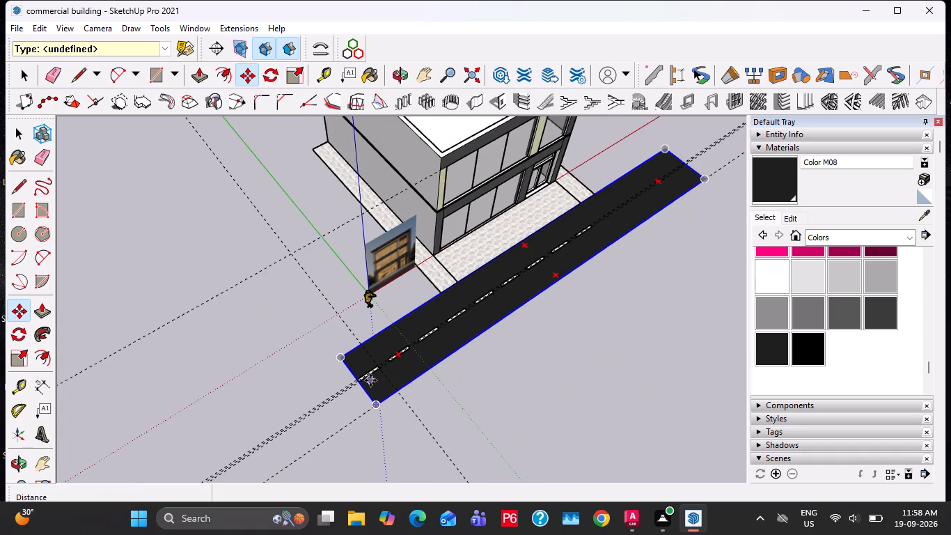
text(X10)
key(Return)
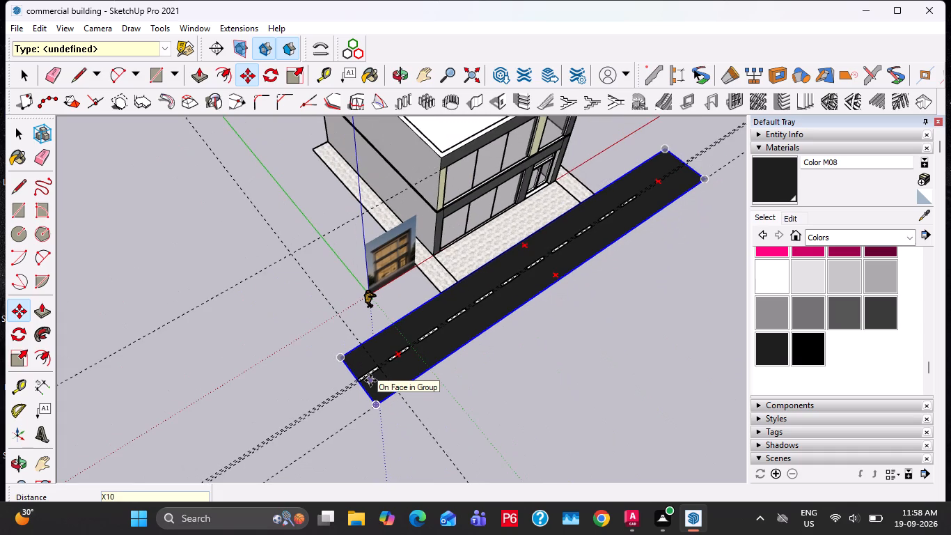
text(X12)
key(Return)
key(space)
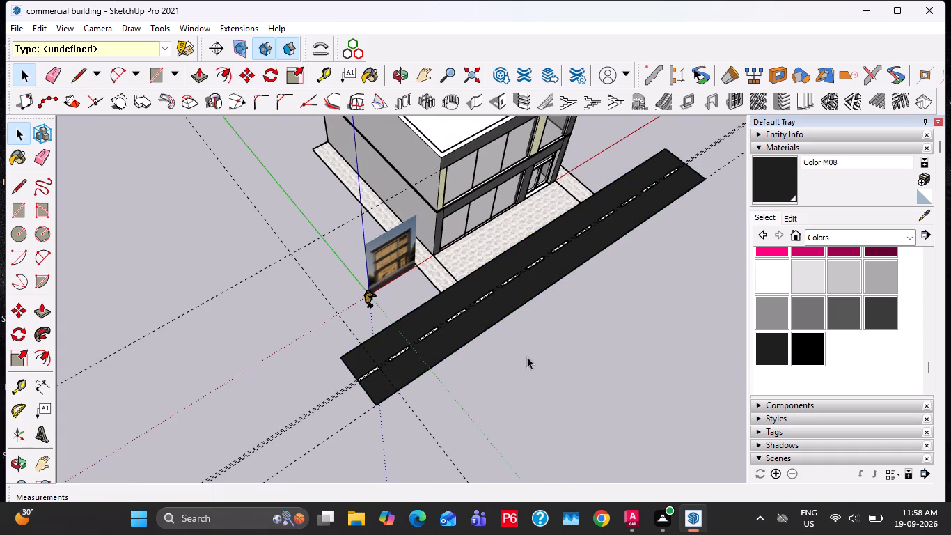
key(space)
click(525, 359)
Delete all guide lines from the model.
middle_drag(496, 328, 270, 232)
key(Escape)
key(Escape)
click(45, 23)
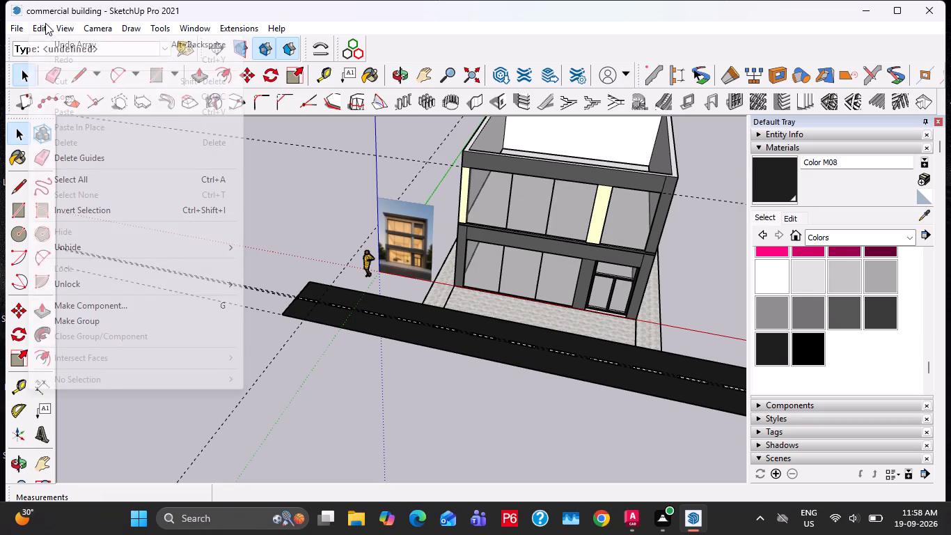
click(93, 160)
Examine the front elevation, paving and dashed road from several angles against the reference image.
middle_drag(545, 308, 474, 302)
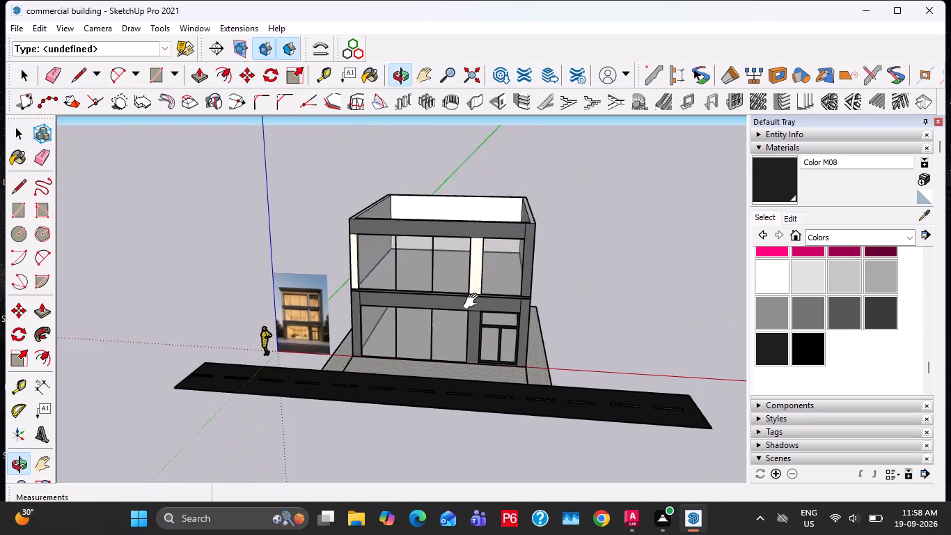
middle_drag(474, 302, 470, 304)
scroll(460, 304, up, 4)
middle_drag(427, 308, 498, 278)
middle_drag(461, 431, 413, 438)
scroll(412, 415, down, 1)
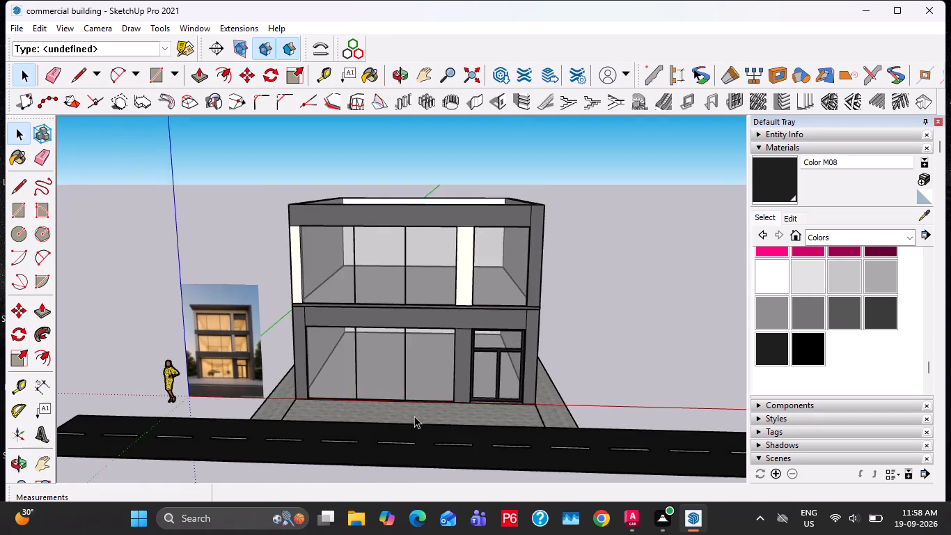
middle_drag(415, 417, 423, 402)
scroll(416, 407, up, 1)
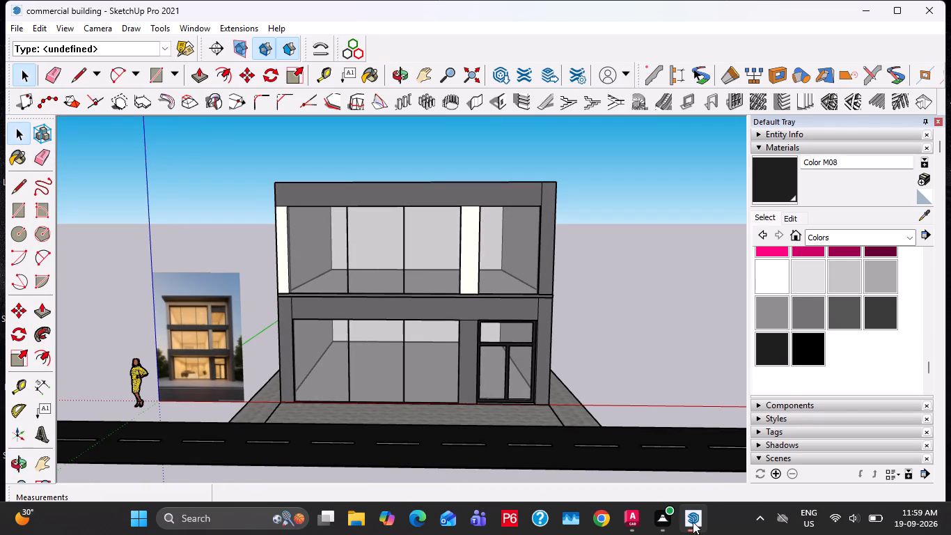
key(Escape)
key(Escape)
key(Escape)
key(Escape)
scroll(340, 293, up, 1)
middle_drag(297, 318, 285, 315)
scroll(297, 318, up, 1)
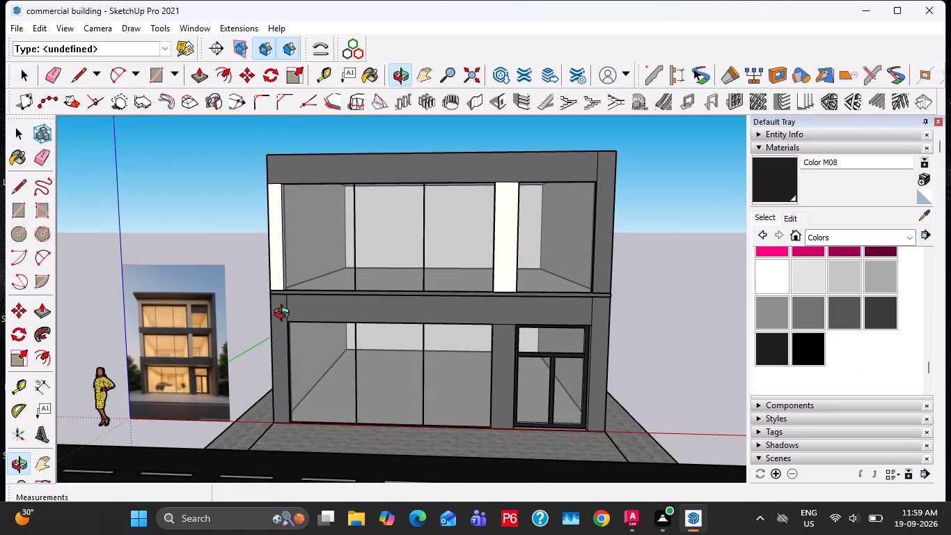
middle_drag(285, 315, 318, 288)
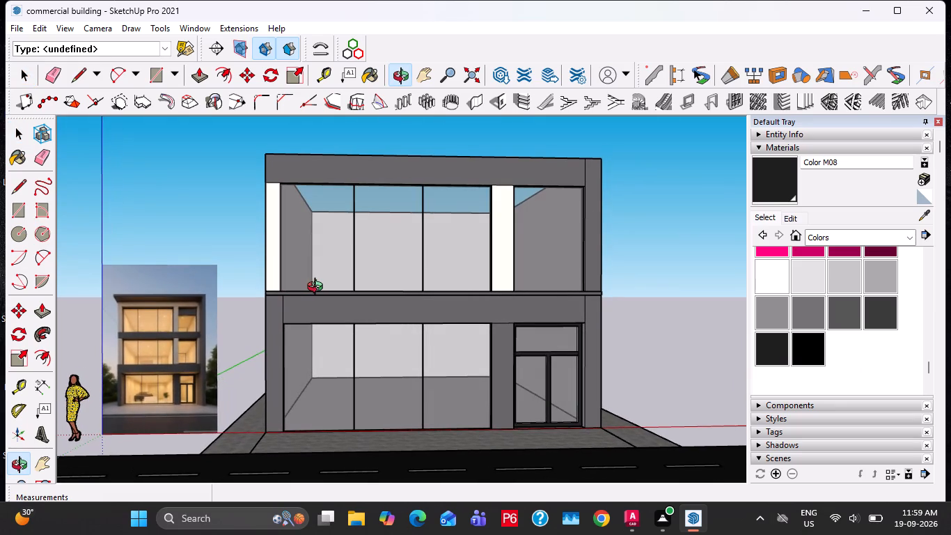
middle_drag(318, 288, 320, 228)
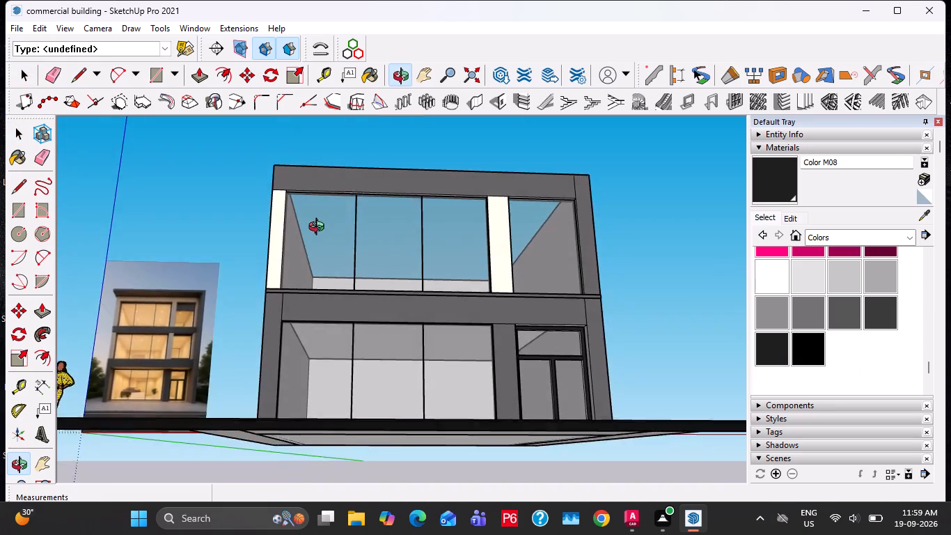
middle_drag(320, 228, 299, 268)
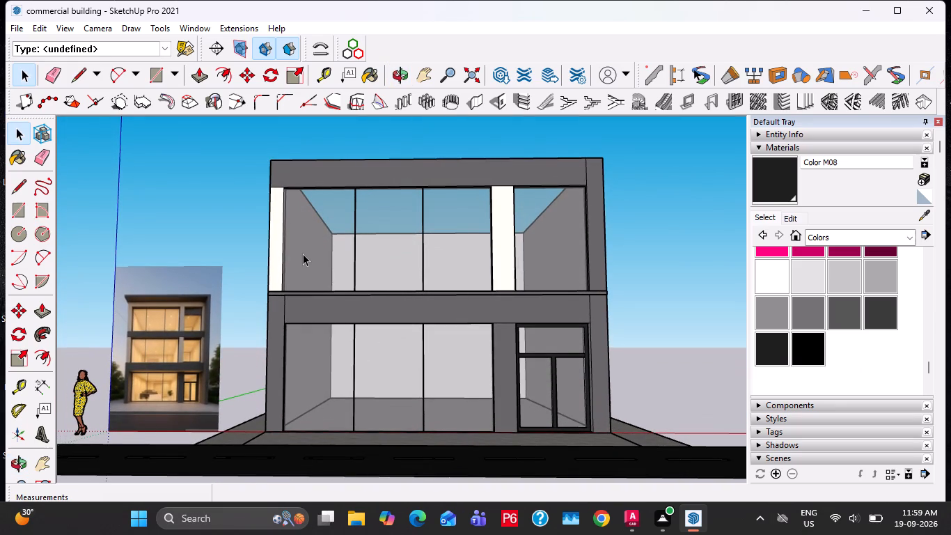
key(Escape)
key(Escape)
Save the commercial building model.
key(ctrl+s)
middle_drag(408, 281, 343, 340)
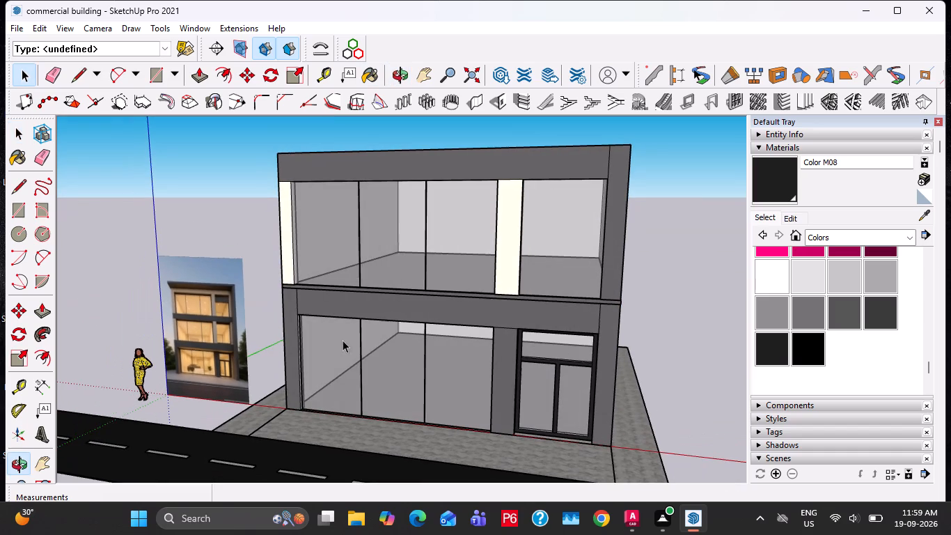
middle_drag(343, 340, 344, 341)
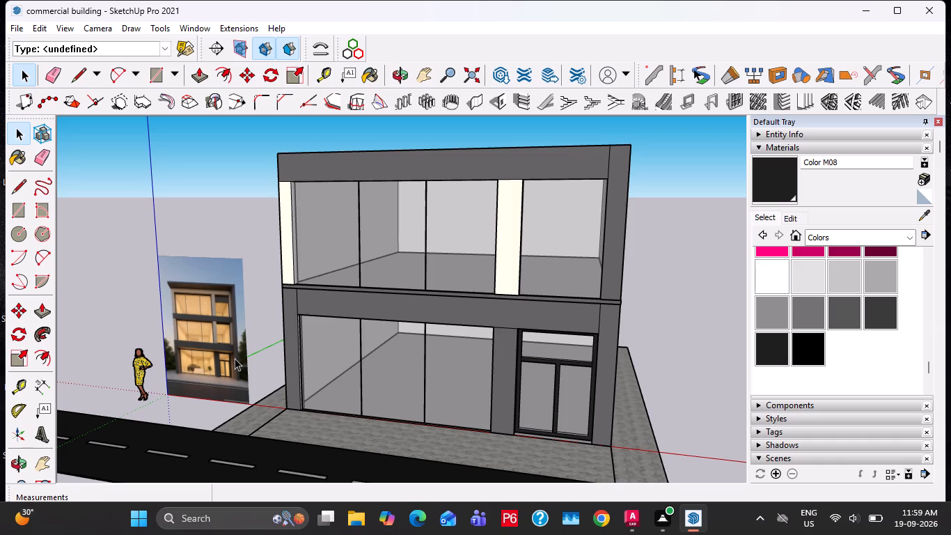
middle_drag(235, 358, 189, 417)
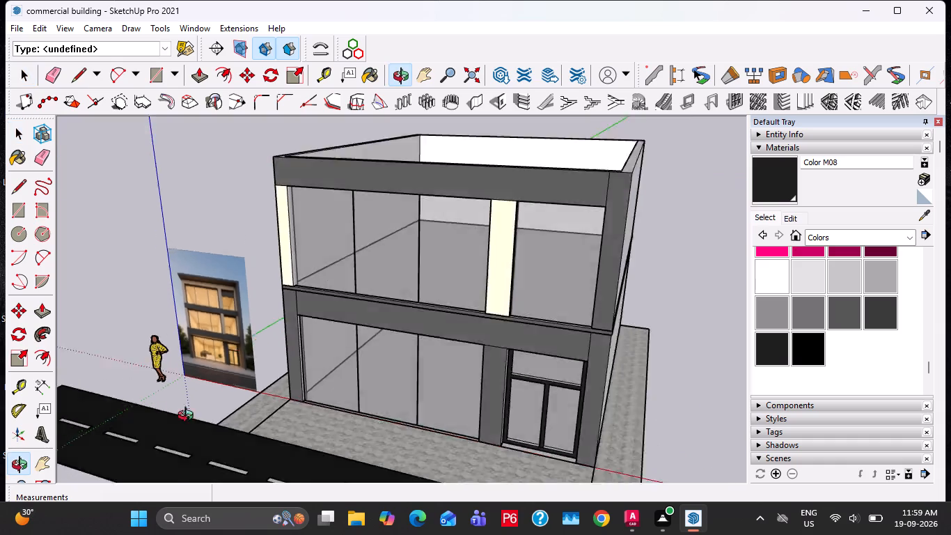
Examine the building's side walls, rear wall, open top and underside by viewing the model from all around.
middle_drag(189, 417, 136, 449)
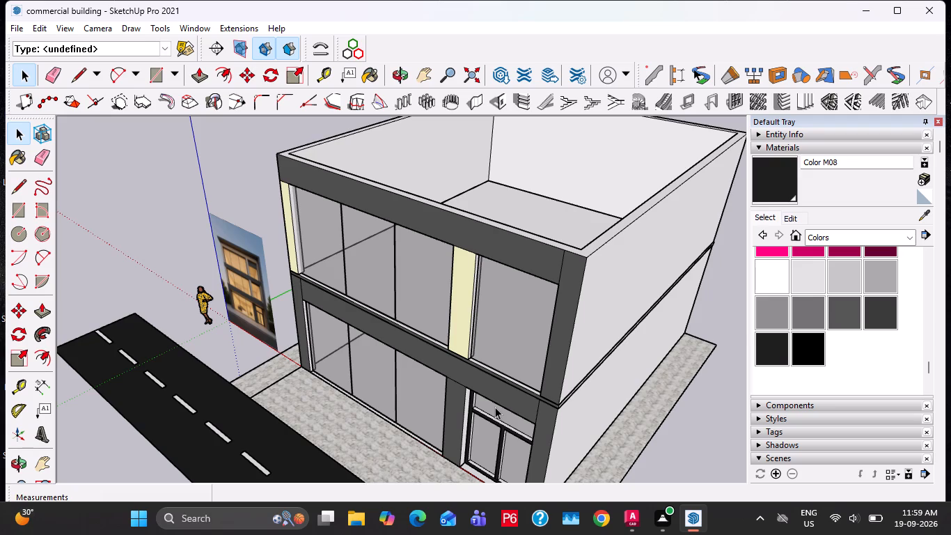
middle_drag(495, 407, 411, 413)
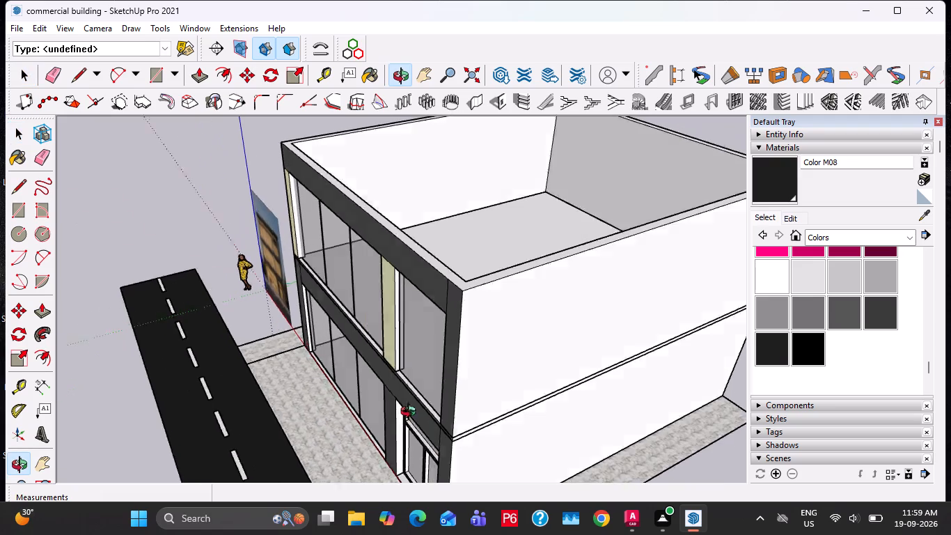
middle_drag(411, 413, 407, 413)
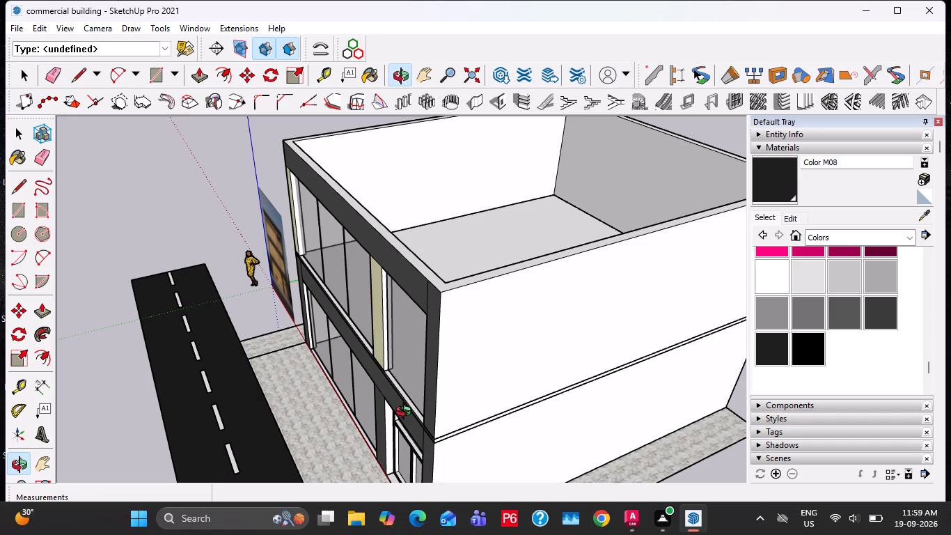
middle_drag(407, 413, 241, 418)
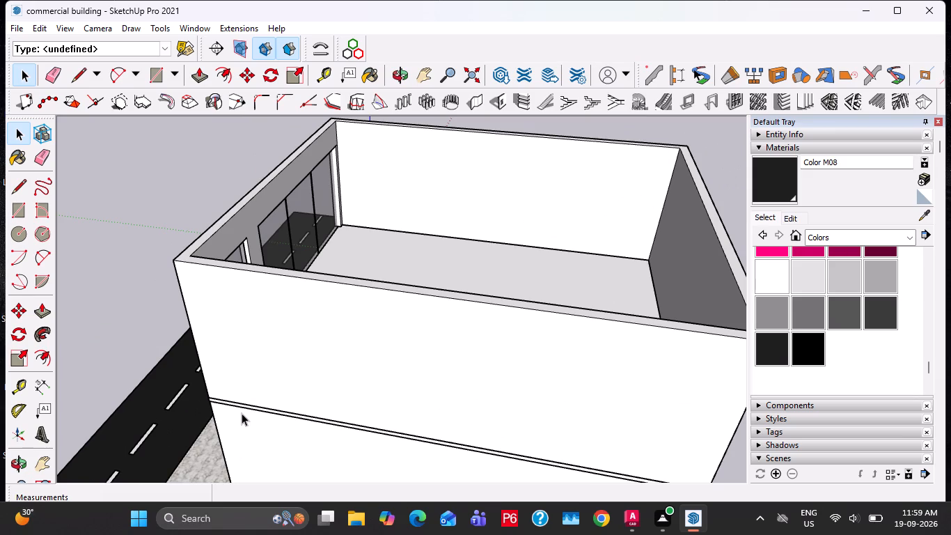
middle_drag(226, 412, 134, 387)
scroll(184, 355, down, 4)
middle_drag(338, 389, 166, 362)
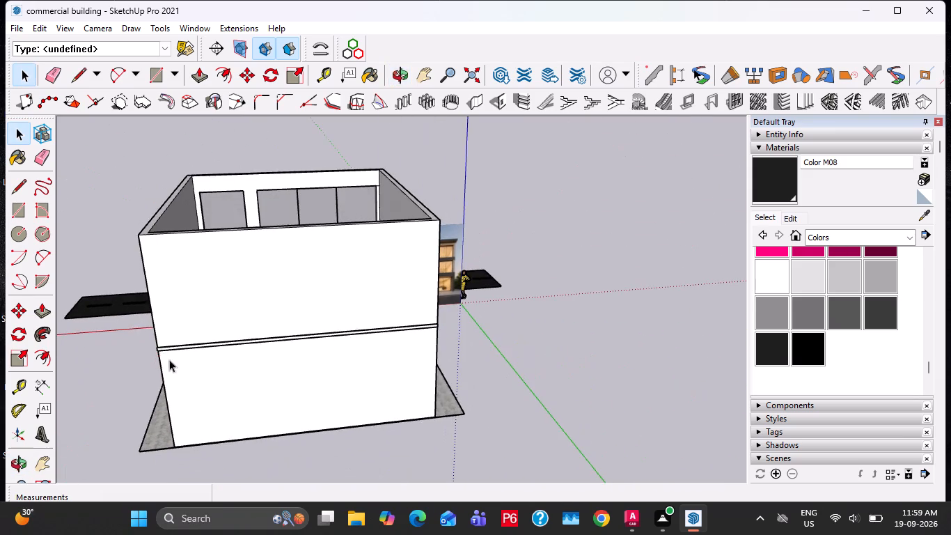
middle_drag(302, 393, 272, 355)
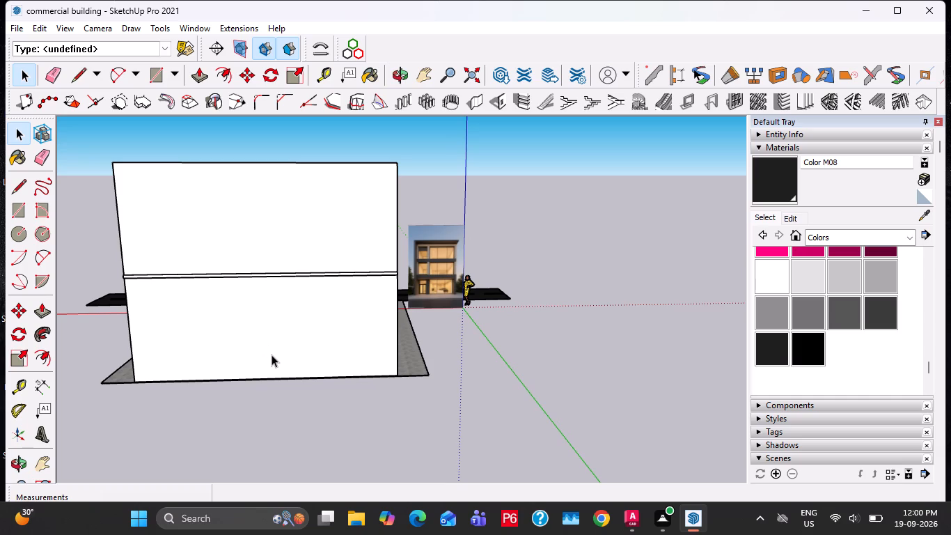
middle_drag(272, 355, 301, 368)
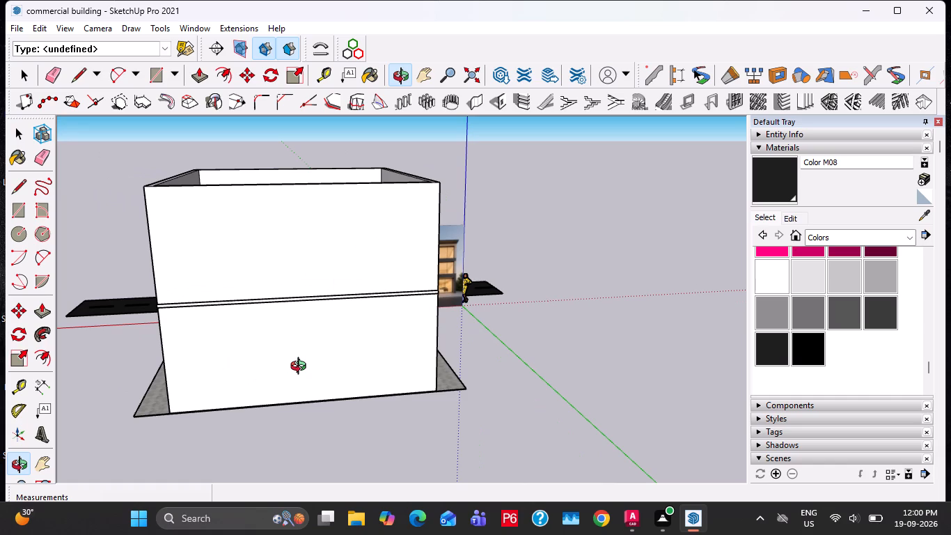
middle_drag(301, 368, 233, 325)
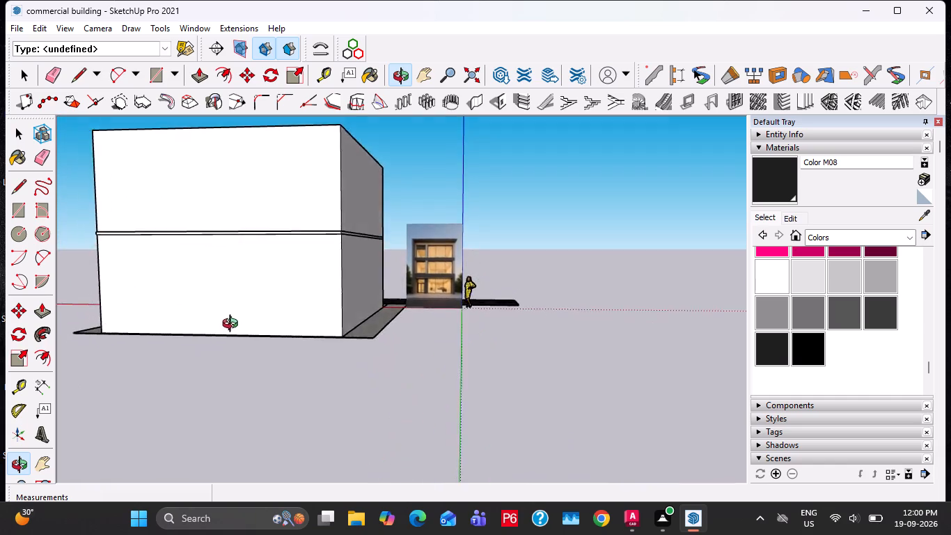
middle_drag(233, 325, 359, 369)
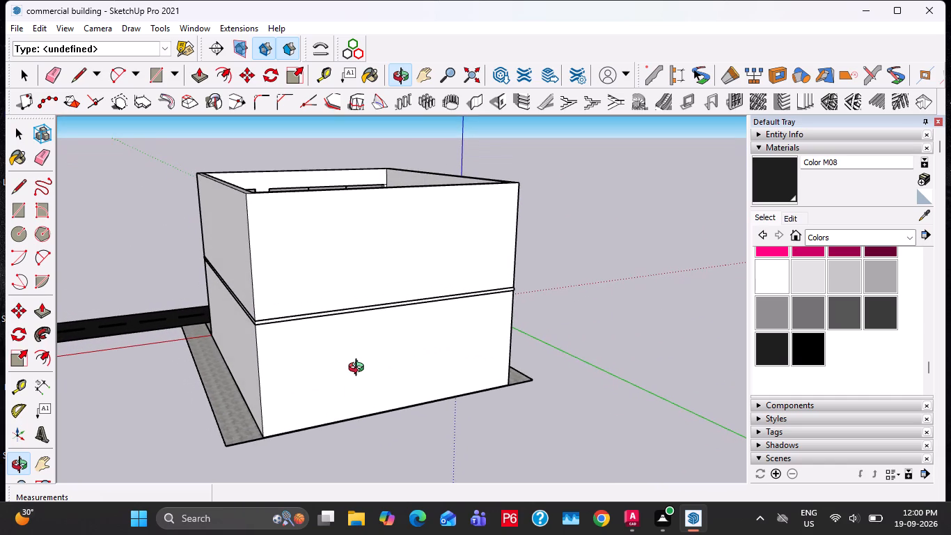
middle_drag(359, 369, 402, 414)
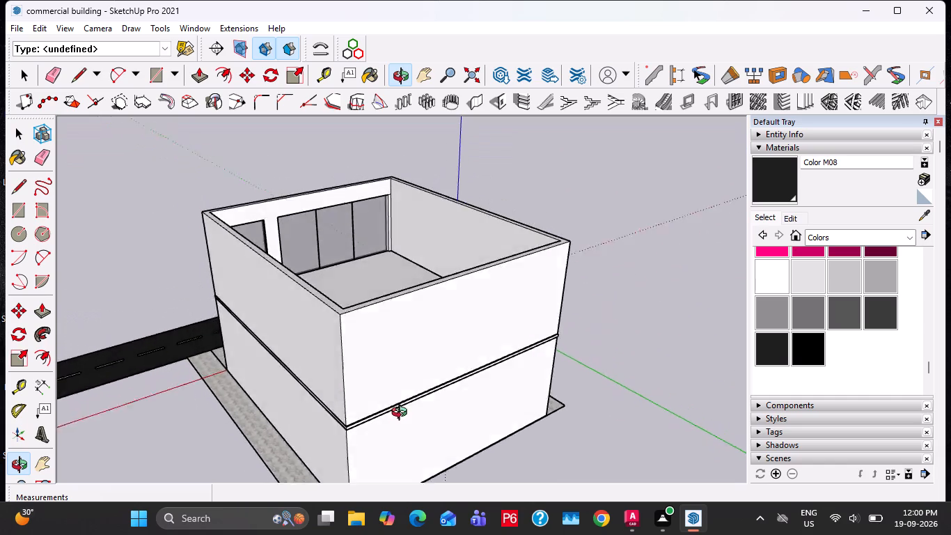
middle_drag(402, 414, 546, 382)
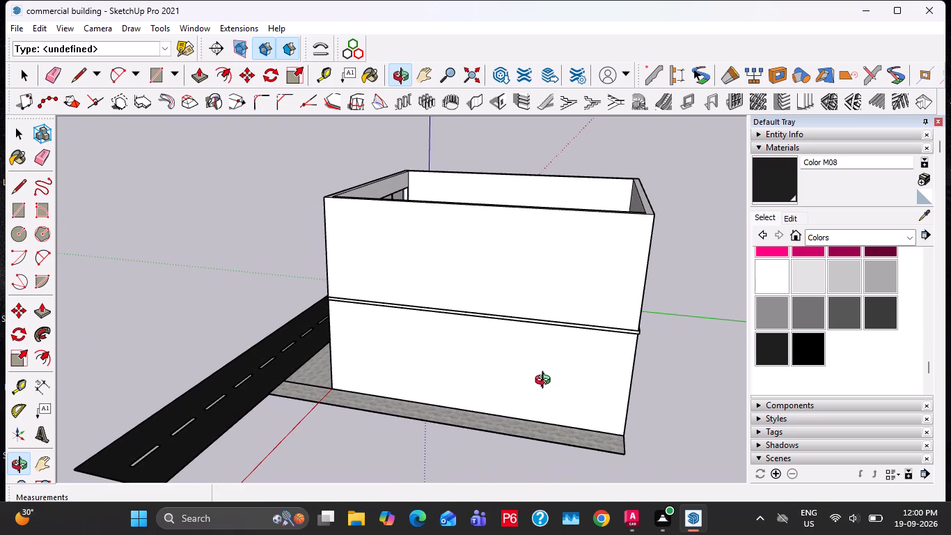
middle_drag(546, 382, 353, 313)
middle_drag(417, 336, 225, 214)
scroll(271, 248, up, 1)
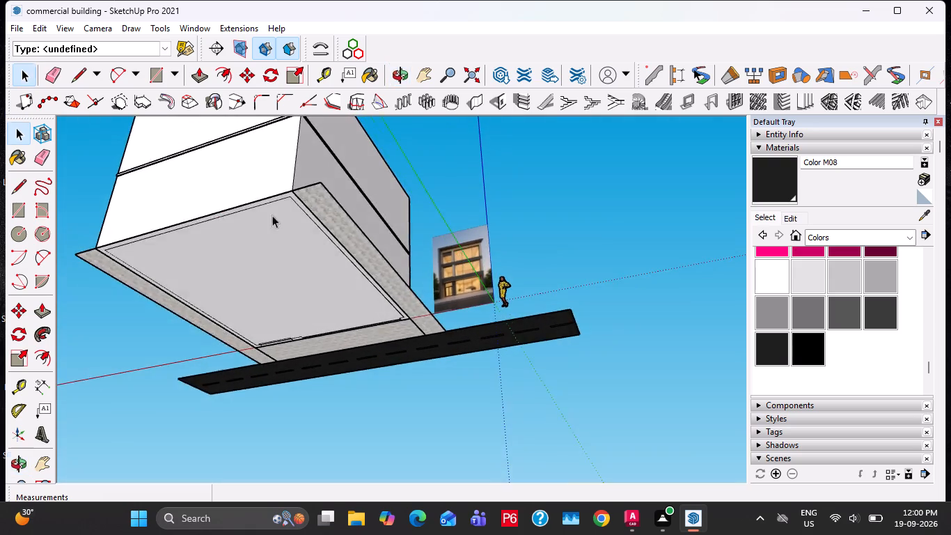
middle_drag(395, 272, 536, 247)
middle_drag(408, 199, 537, 370)
scroll(537, 370, up, 1)
middle_drag(336, 309, 388, 345)
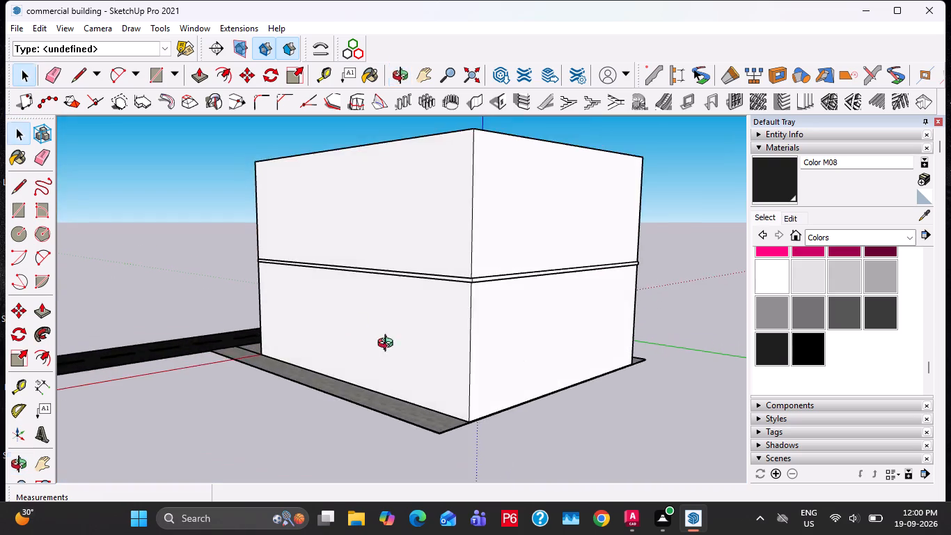
middle_drag(388, 345, 595, 357)
middle_drag(372, 338, 555, 274)
scroll(486, 302, up, 1)
middle_drag(486, 302, 609, 311)
scroll(414, 289, up, 2)
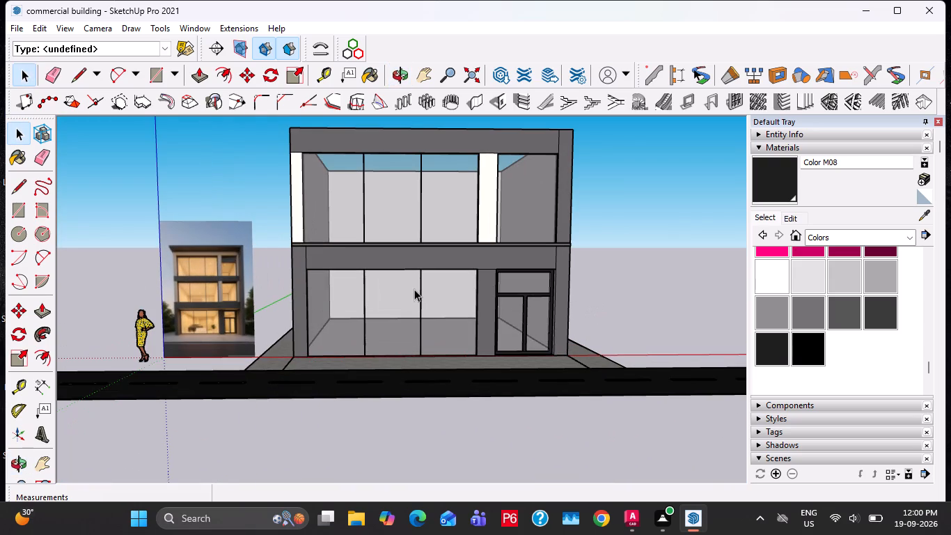
Examine the front elevation, ground-floor glazing, entrance door, paving and road against the reference image.
middle_drag(414, 289, 396, 308)
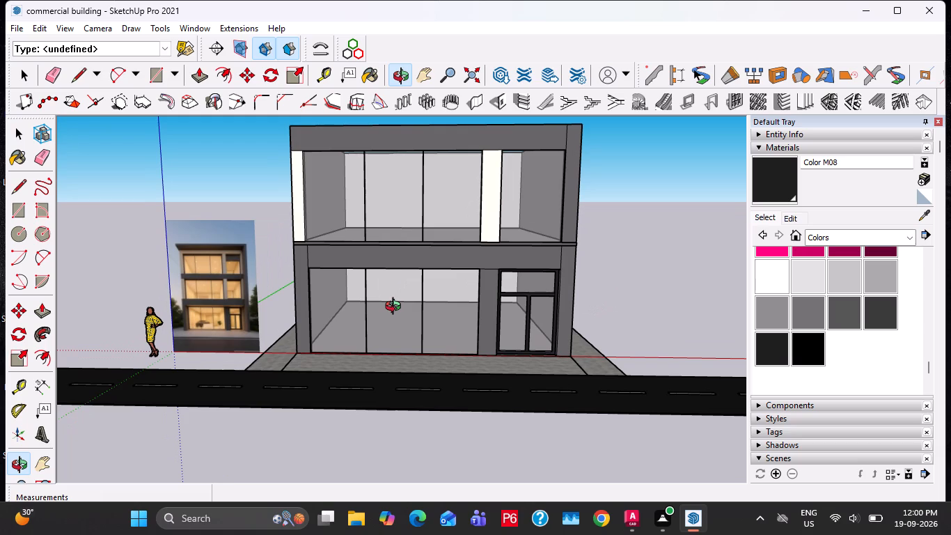
middle_drag(396, 308, 444, 270)
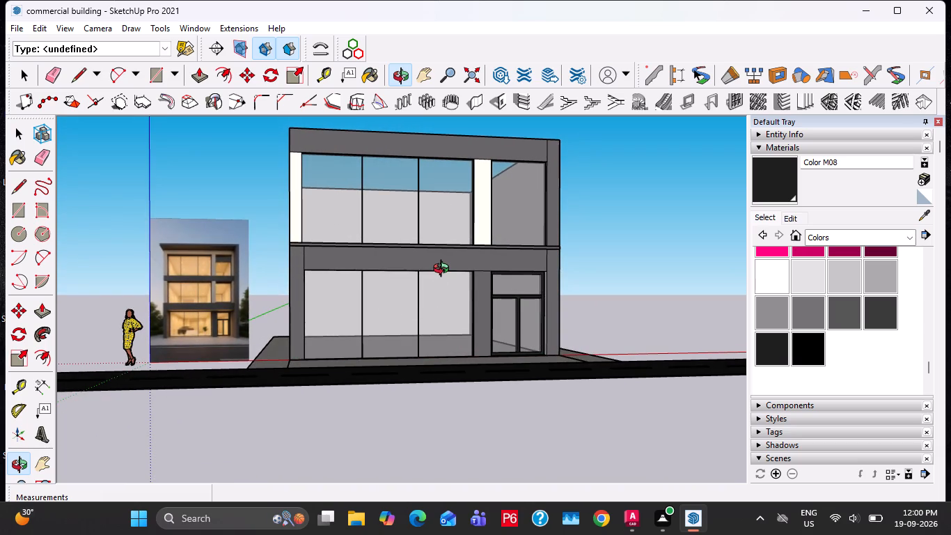
middle_drag(444, 270, 430, 278)
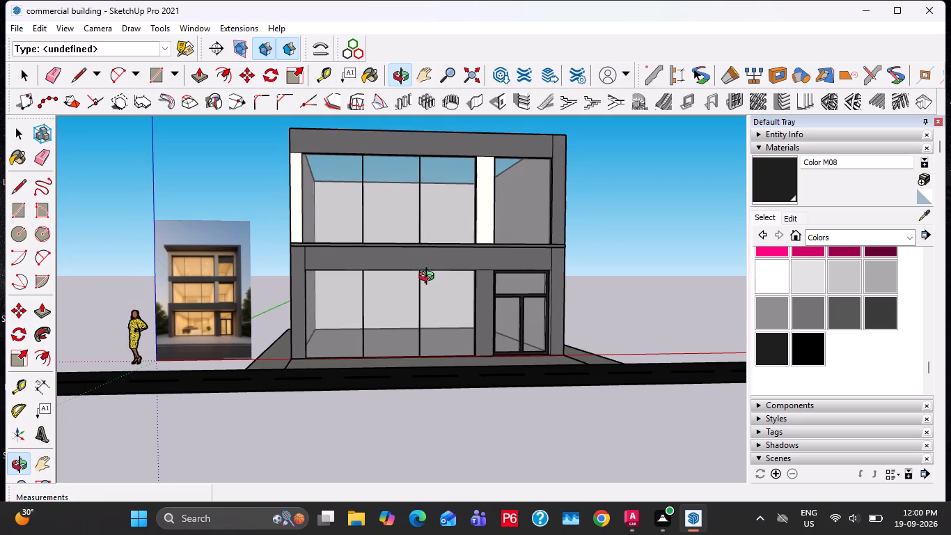
middle_drag(430, 278, 362, 336)
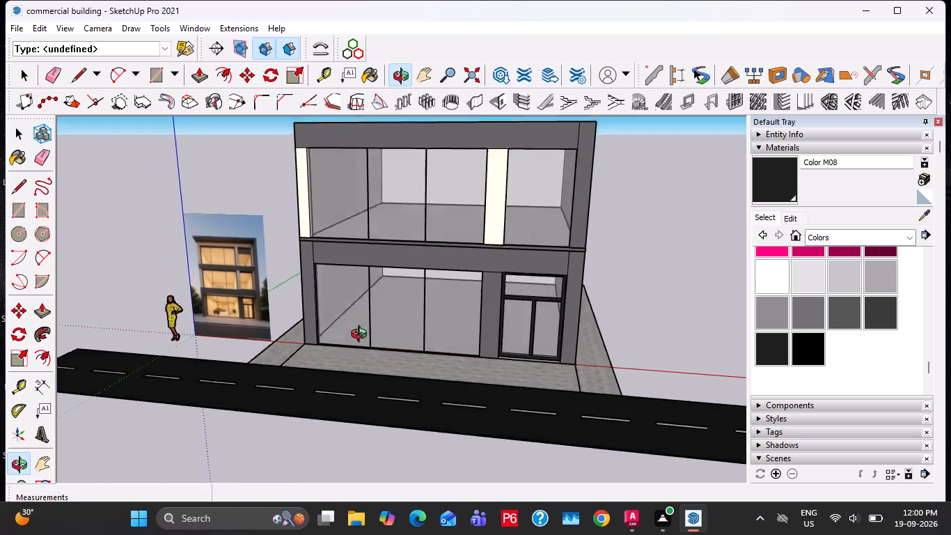
middle_drag(362, 336, 419, 336)
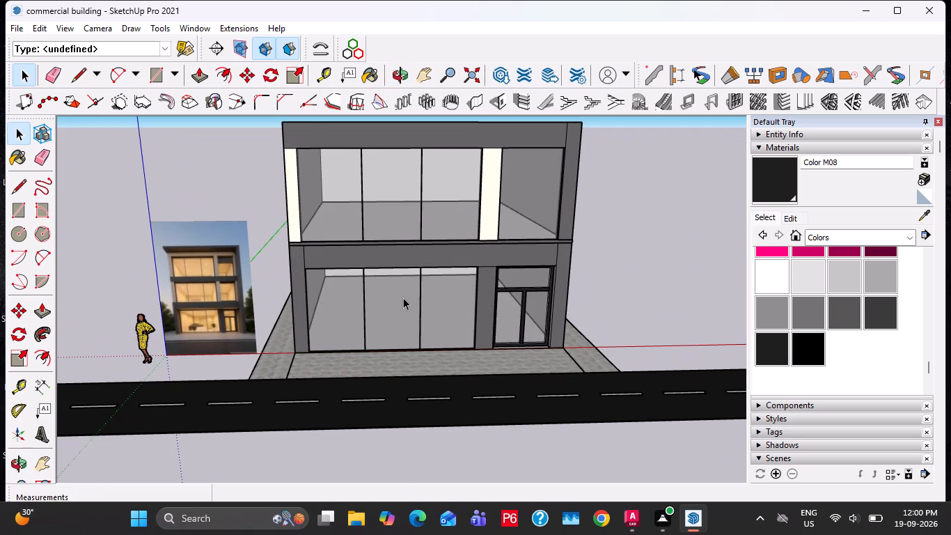
middle_drag(171, 266, 343, 297)
middle_drag(416, 300, 356, 316)
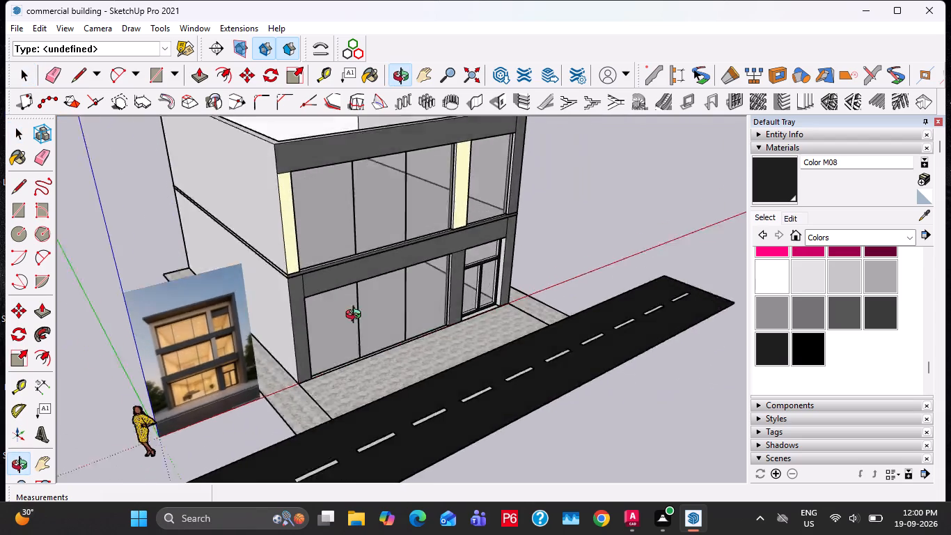
middle_drag(356, 316, 303, 300)
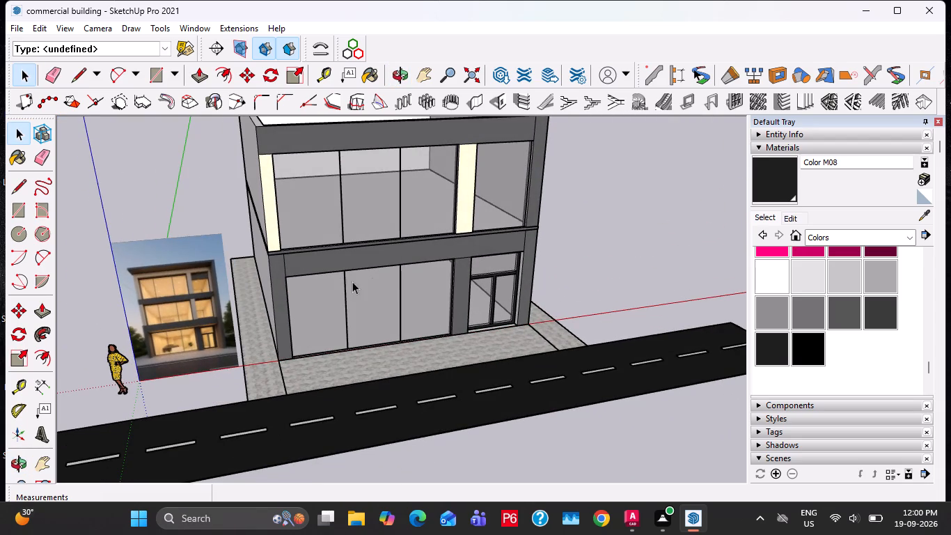
middle_drag(352, 281, 308, 289)
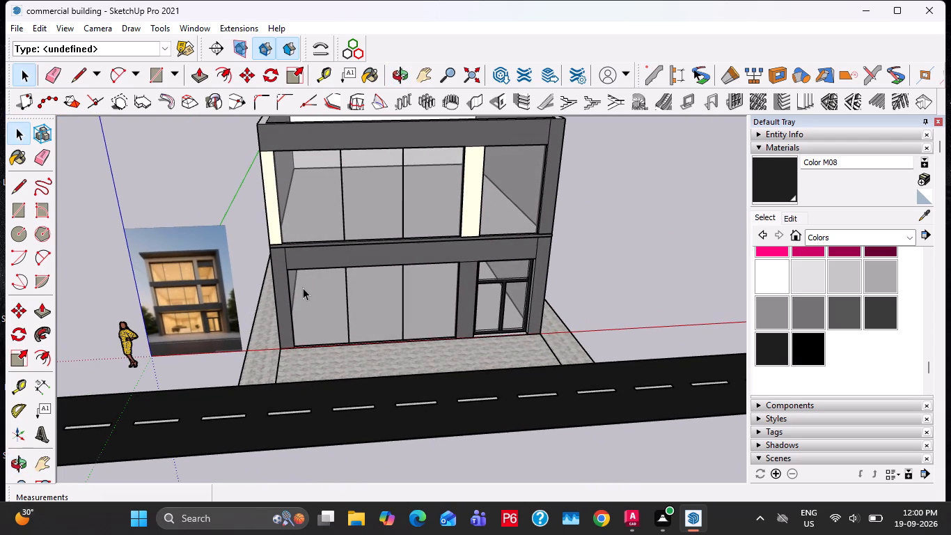
middle_drag(302, 288, 299, 268)
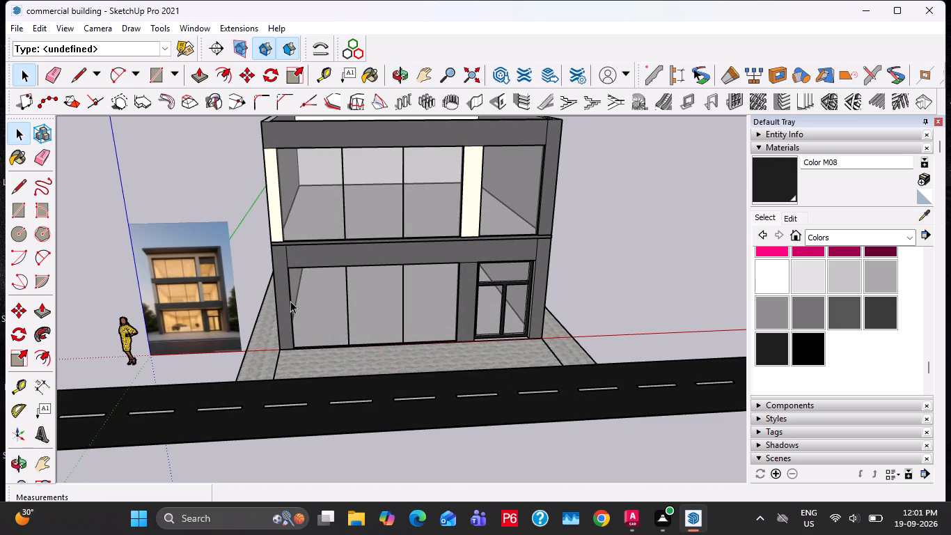
middle_drag(306, 276, 285, 238)
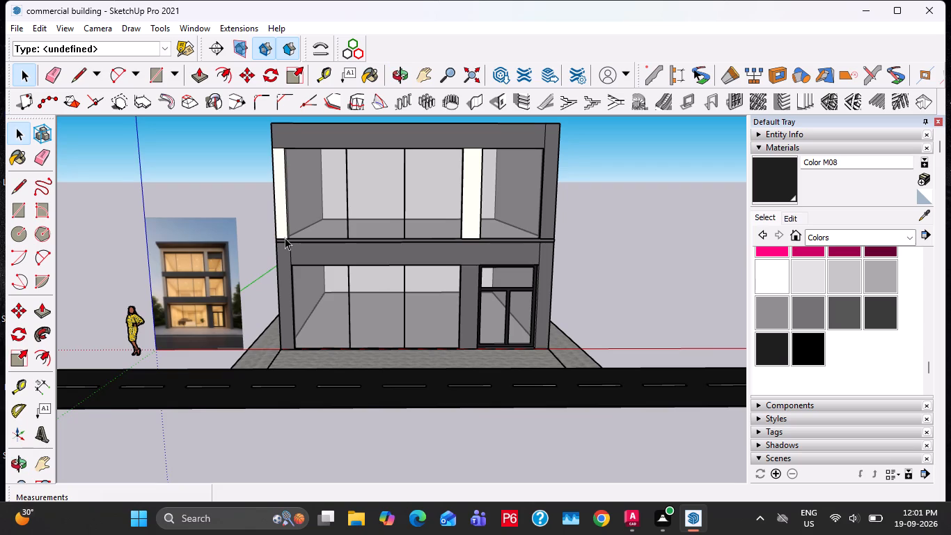
middle_drag(297, 263, 271, 417)
middle_drag(288, 341, 225, 232)
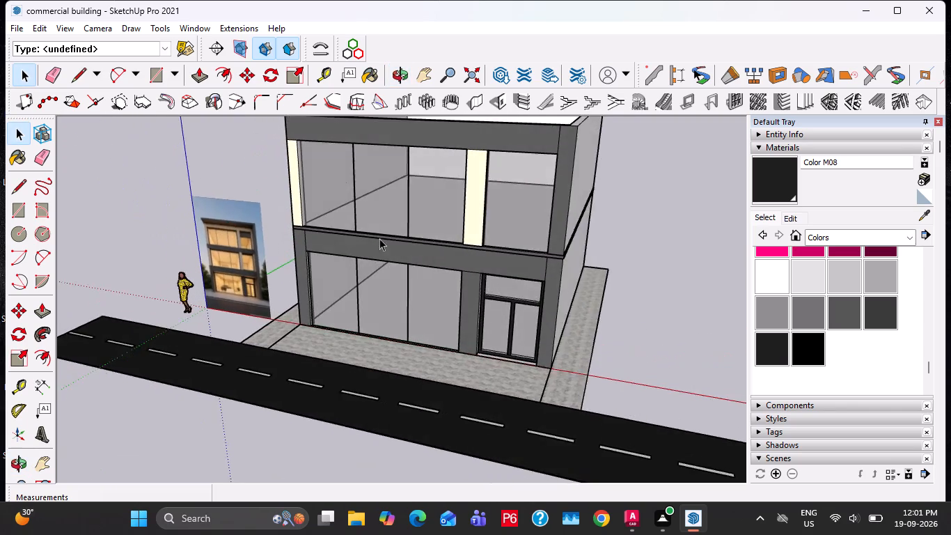
scroll(381, 256, up, 18)
middle_drag(201, 353, 363, 296)
scroll(369, 296, down, 12)
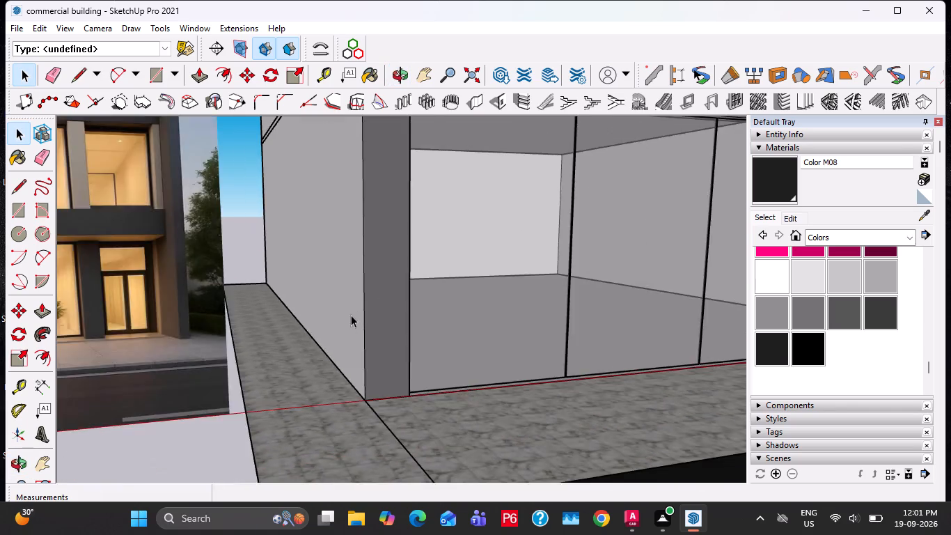
scroll(351, 315, down, 11)
middle_drag(398, 299, 265, 309)
scroll(436, 295, up, 3)
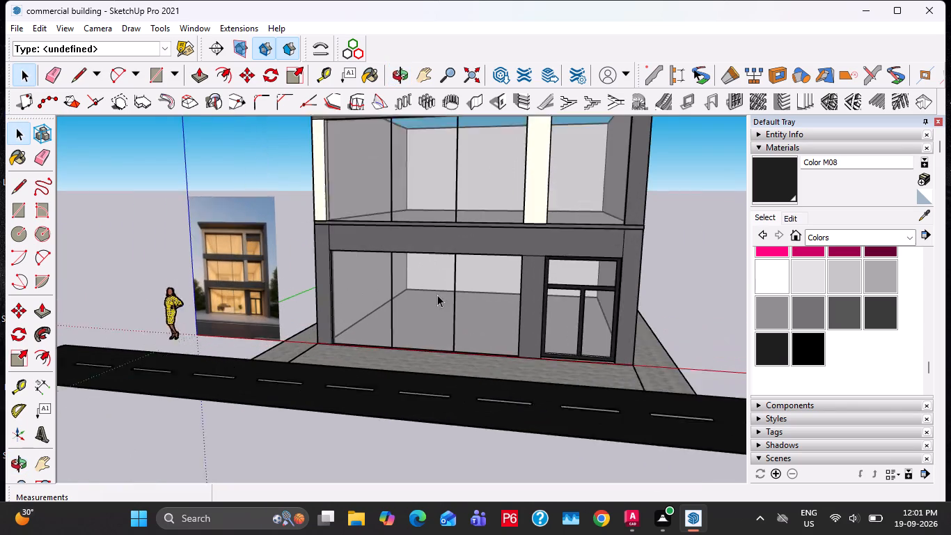
scroll(437, 295, up, 5)
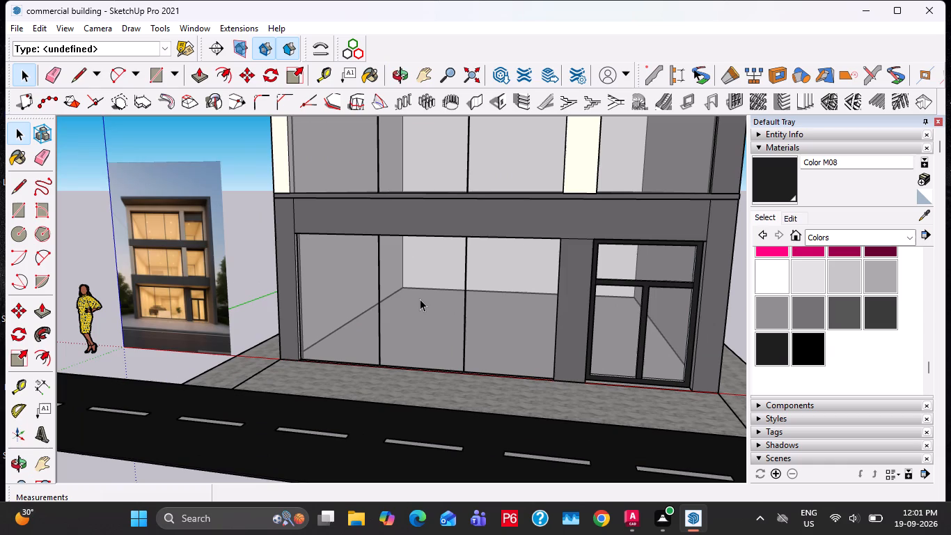
middle_drag(420, 299, 462, 363)
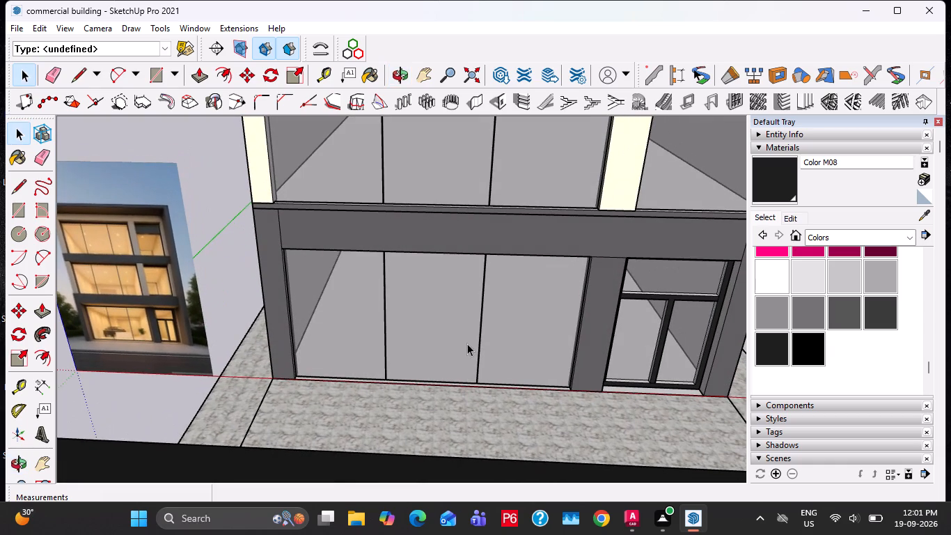
middle_drag(466, 343, 432, 359)
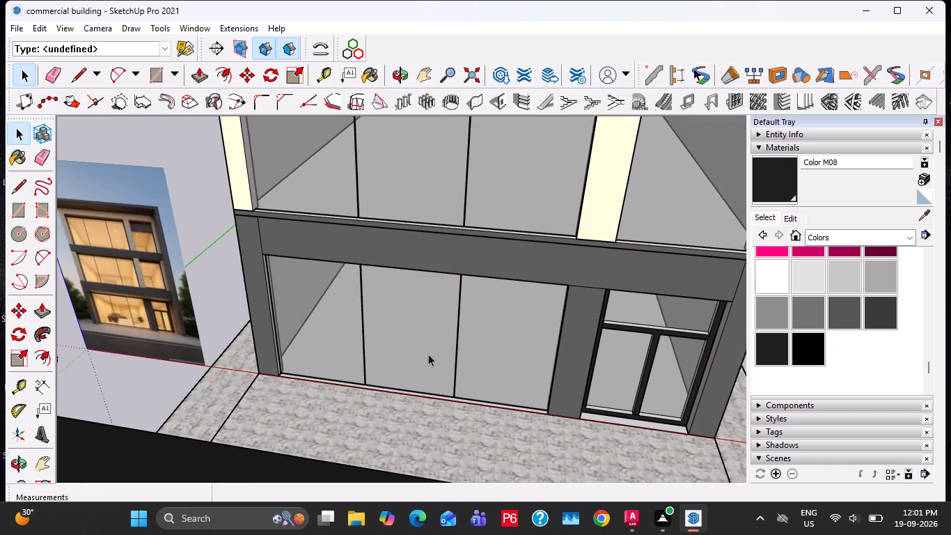
Examine the open upper storey from behind, including its floor, walls and the inner side of the front glazing.
scroll(428, 352, down, 5)
middle_drag(420, 302, 359, 440)
middle_drag(386, 322, 45, 259)
middle_drag(437, 335, 115, 254)
scroll(220, 173, up, 4)
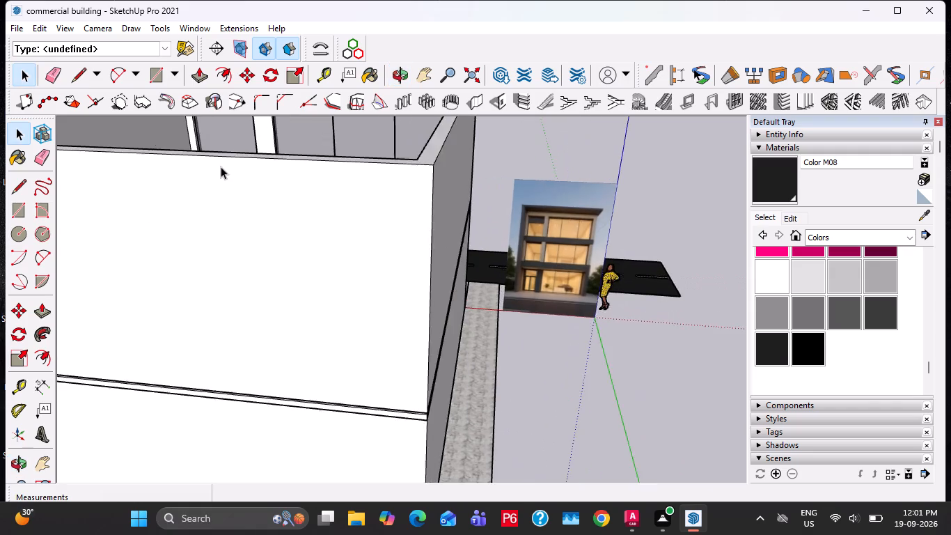
scroll(221, 166, up, 2)
middle_drag(306, 169, 384, 194)
scroll(291, 141, up, 4)
scroll(265, 145, down, 10)
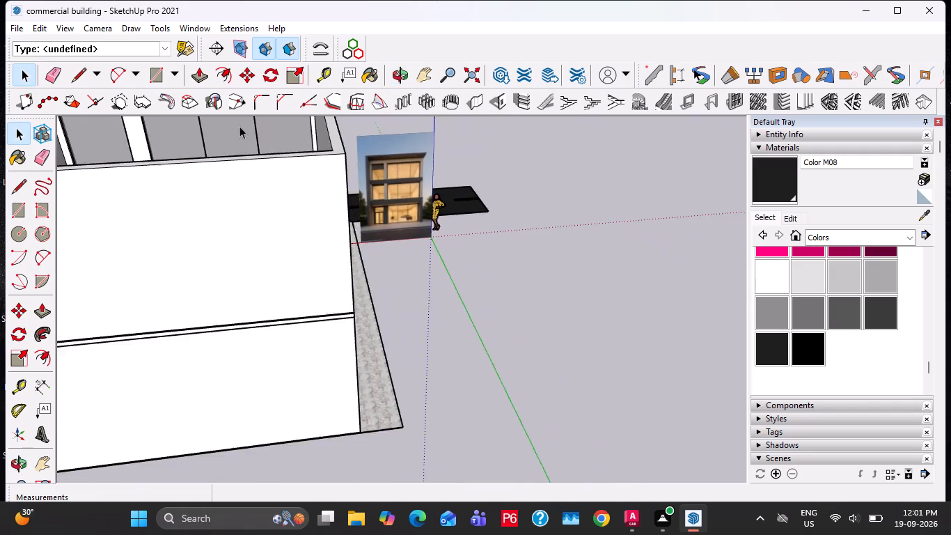
scroll(239, 126, down, 3)
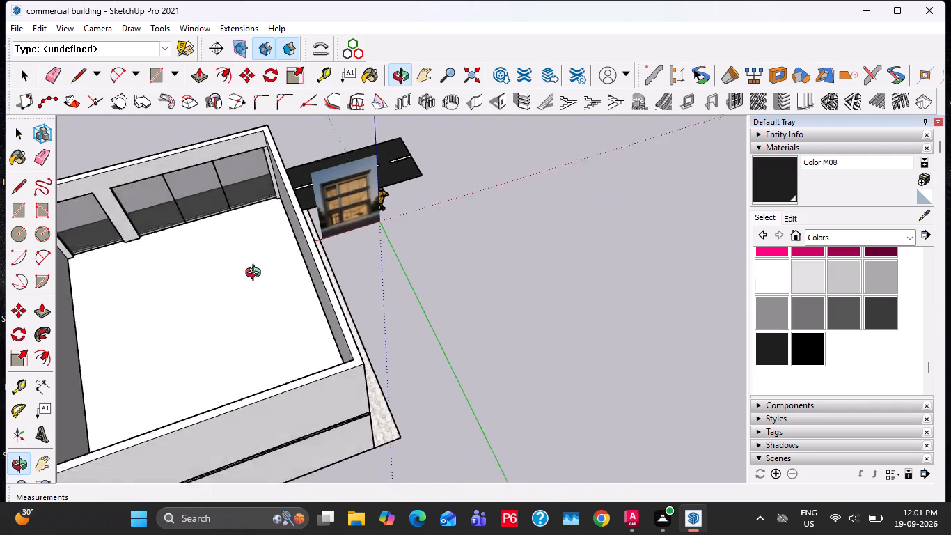
shift+middle_drag(254, 270, 332, 386)
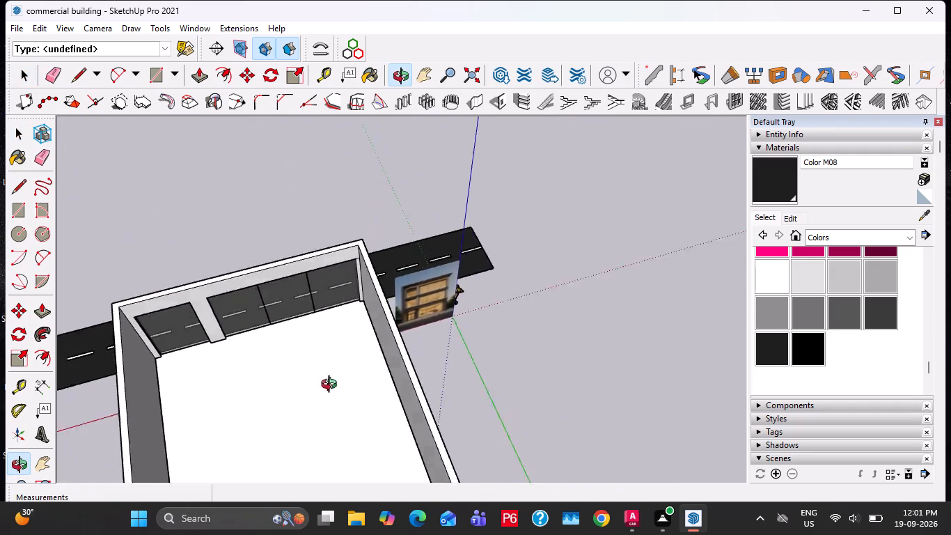
shift+middle_drag(332, 386, 315, 245)
scroll(254, 189, up, 10)
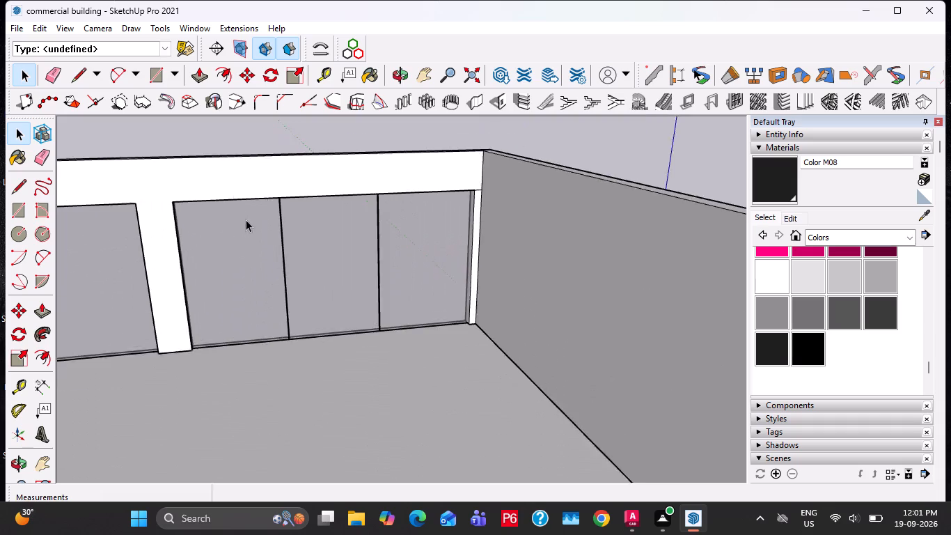
Examine the two-storey front elevation, glazing, entrance door, paving and road beside the reference image from several angles.
scroll(246, 219, up, 2)
middle_drag(244, 252, 661, 255)
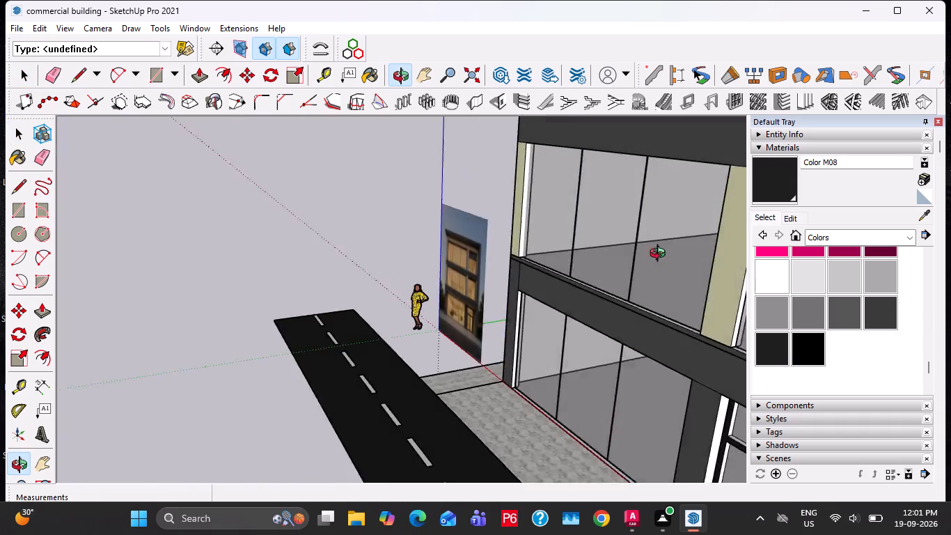
middle_drag(661, 255, 707, 261)
middle_drag(290, 307, 471, 313)
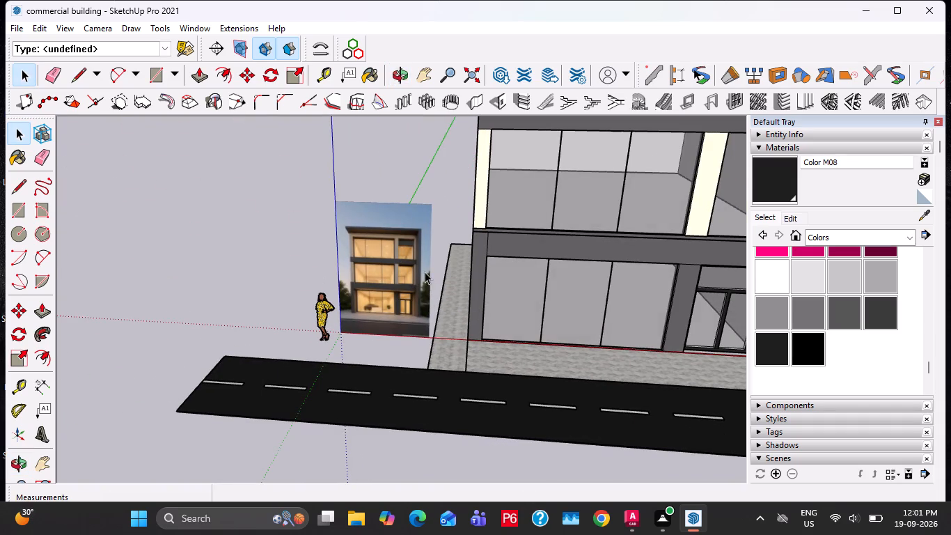
middle_drag(205, 374, 376, 339)
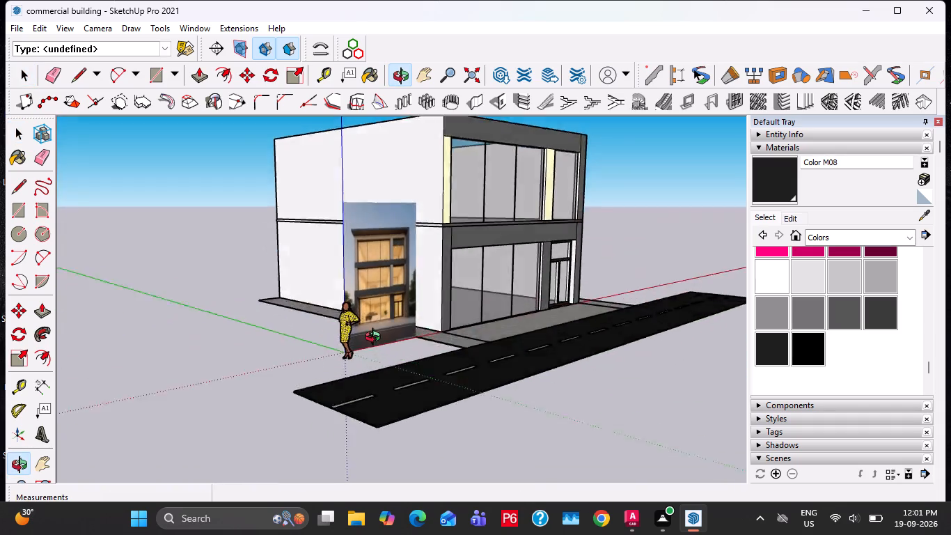
middle_drag(376, 339, 256, 364)
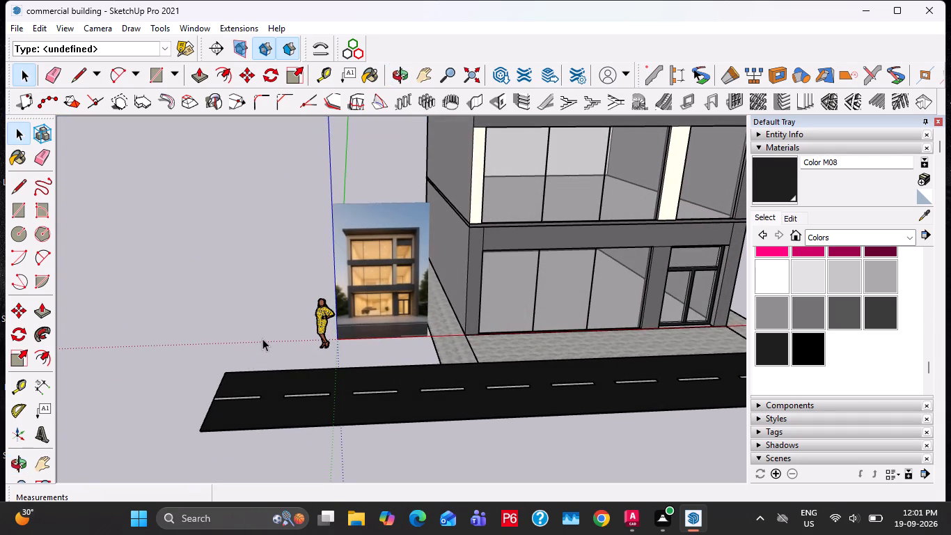
middle_drag(446, 341, 342, 343)
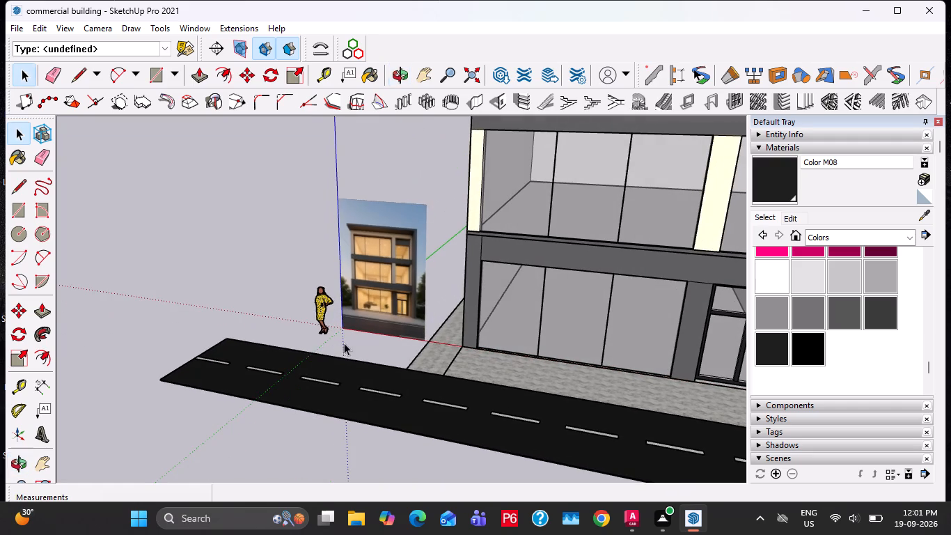
middle_drag(599, 334, 654, 324)
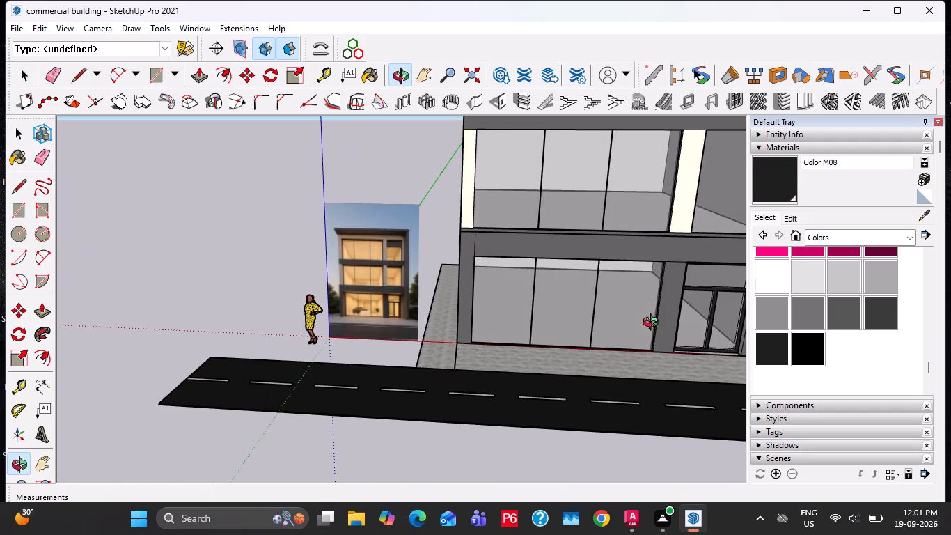
middle_drag(654, 324, 654, 324)
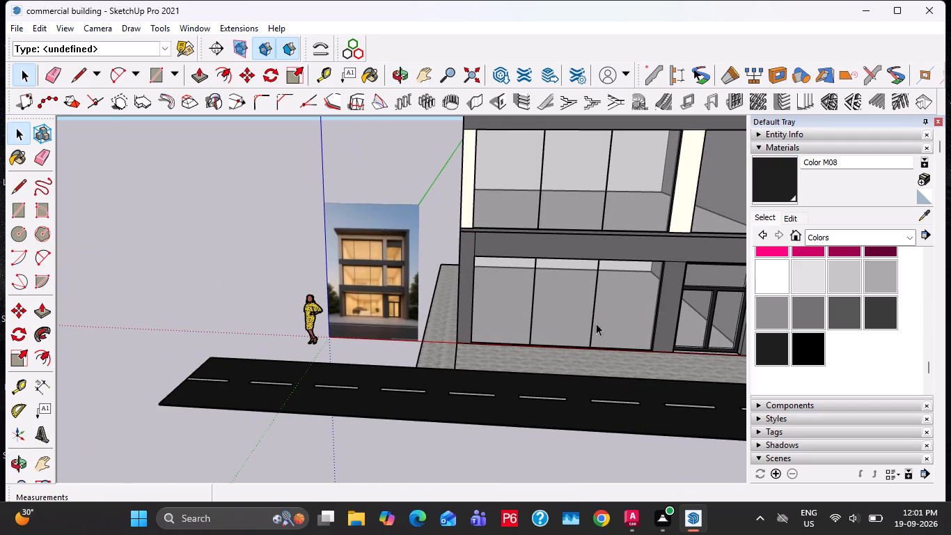
middle_drag(596, 323, 549, 318)
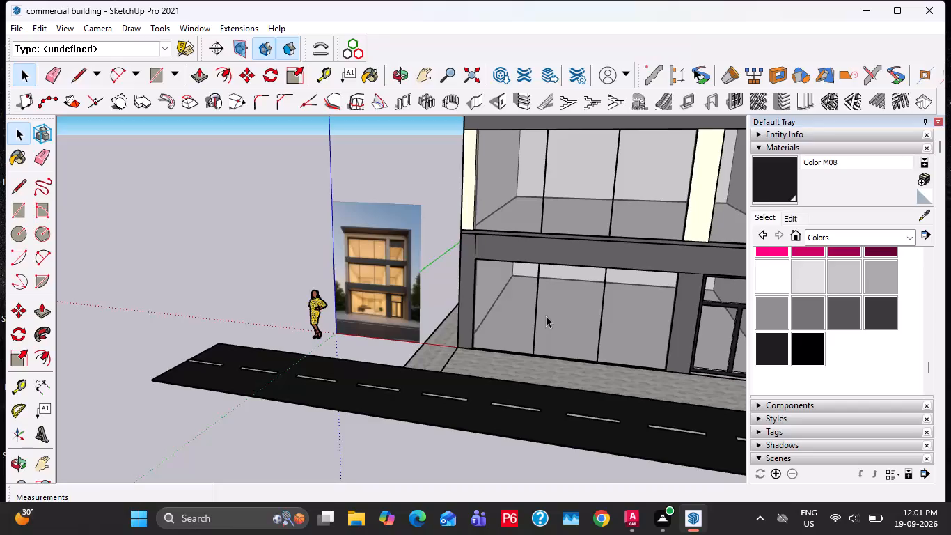
middle_drag(608, 304, 635, 300)
middle_drag(514, 300, 546, 303)
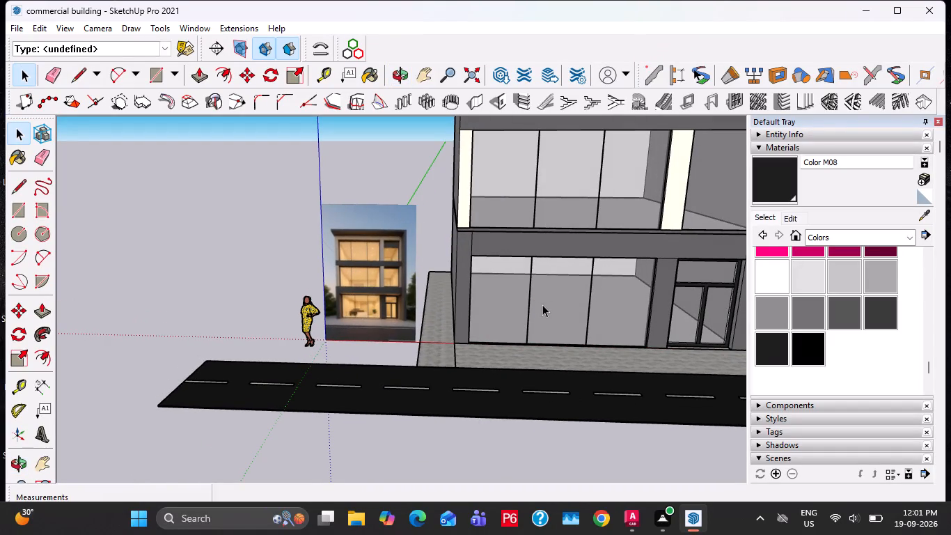
middle_drag(542, 304, 428, 304)
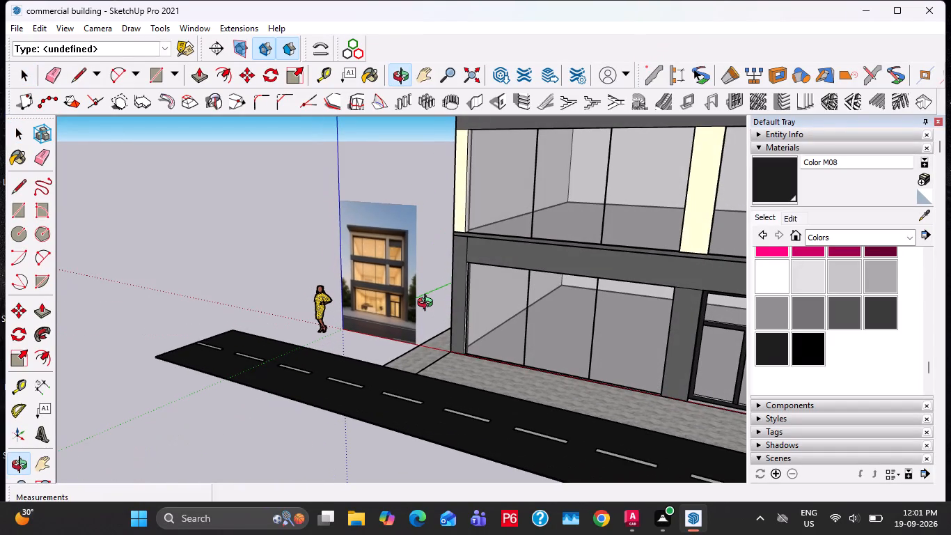
middle_drag(428, 304, 432, 304)
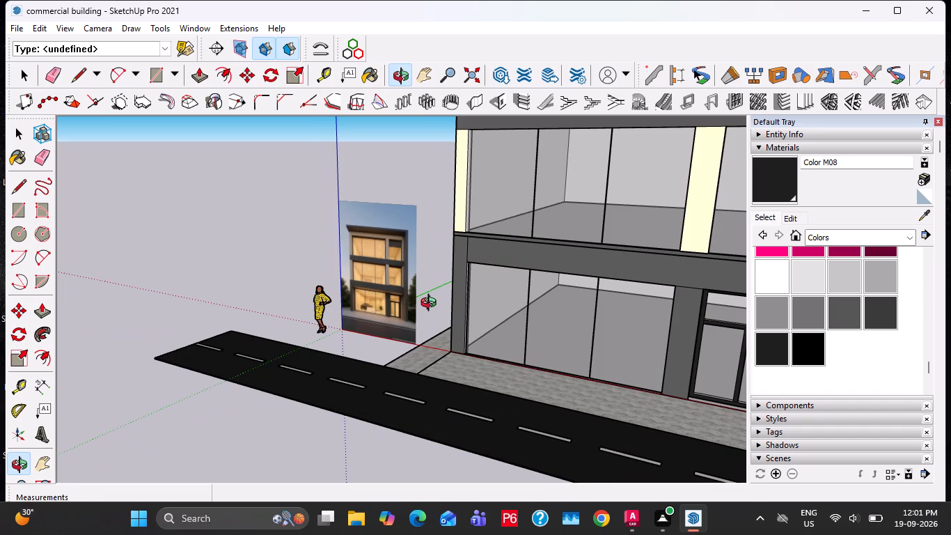
middle_drag(432, 304, 500, 386)
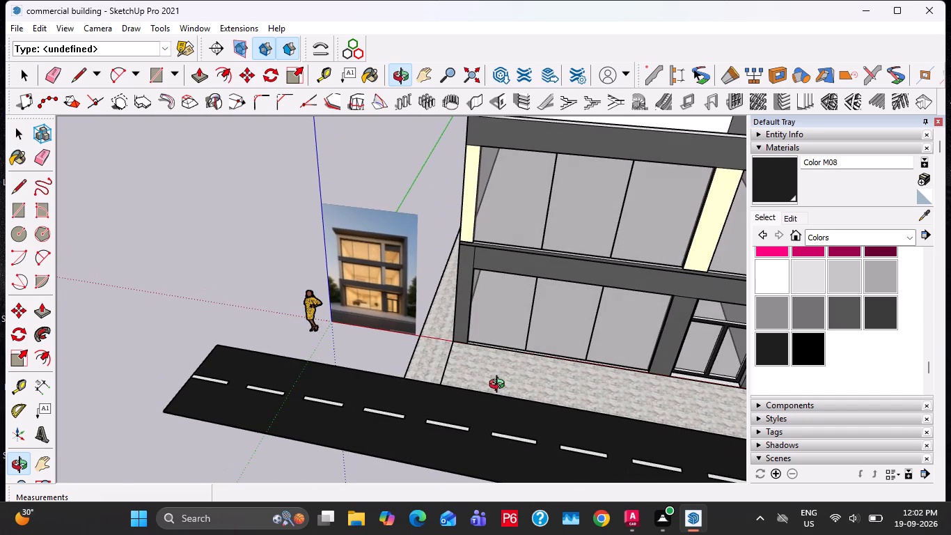
middle_drag(500, 386, 500, 384)
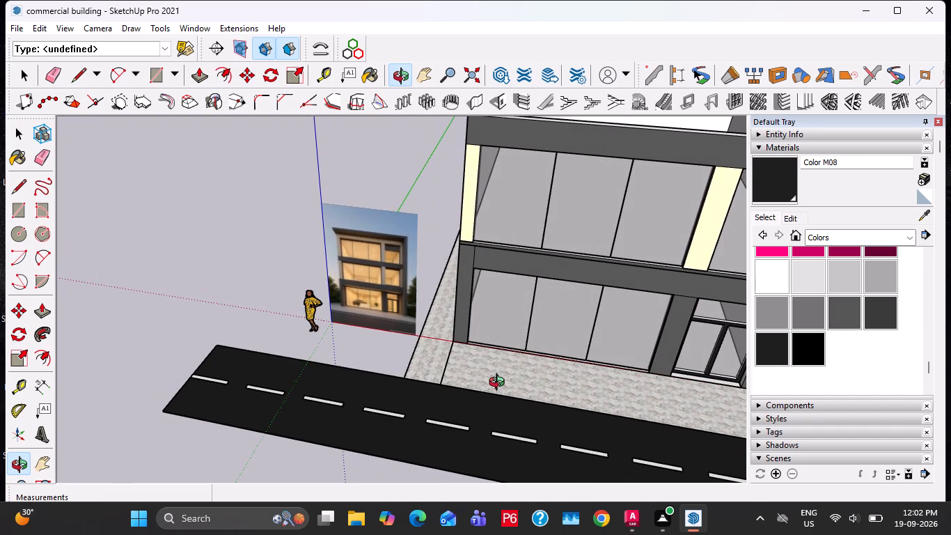
middle_drag(500, 384, 530, 365)
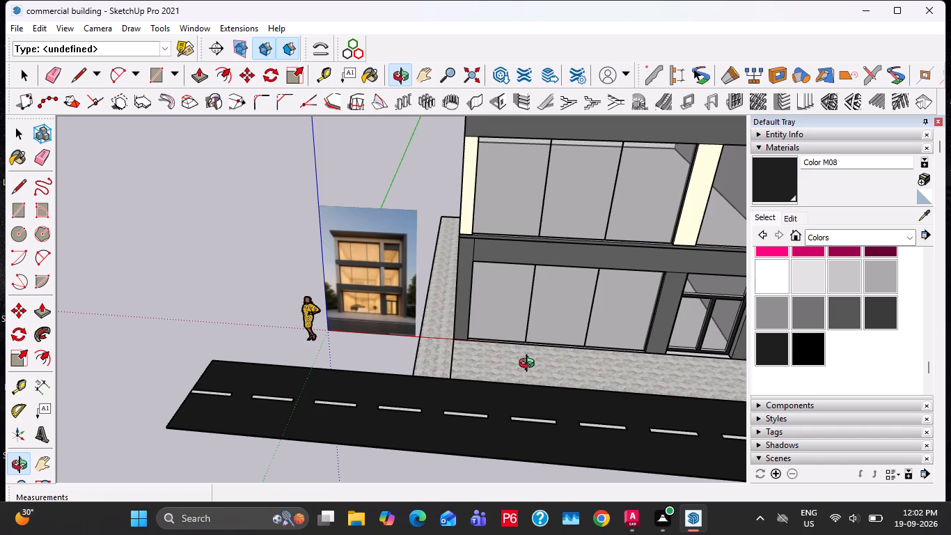
middle_drag(530, 365, 496, 277)
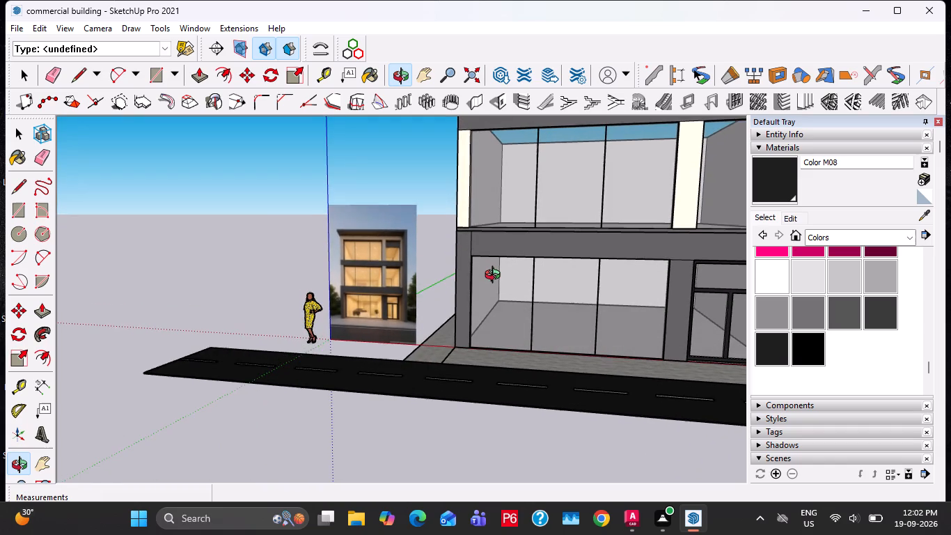
middle_drag(496, 277, 505, 305)
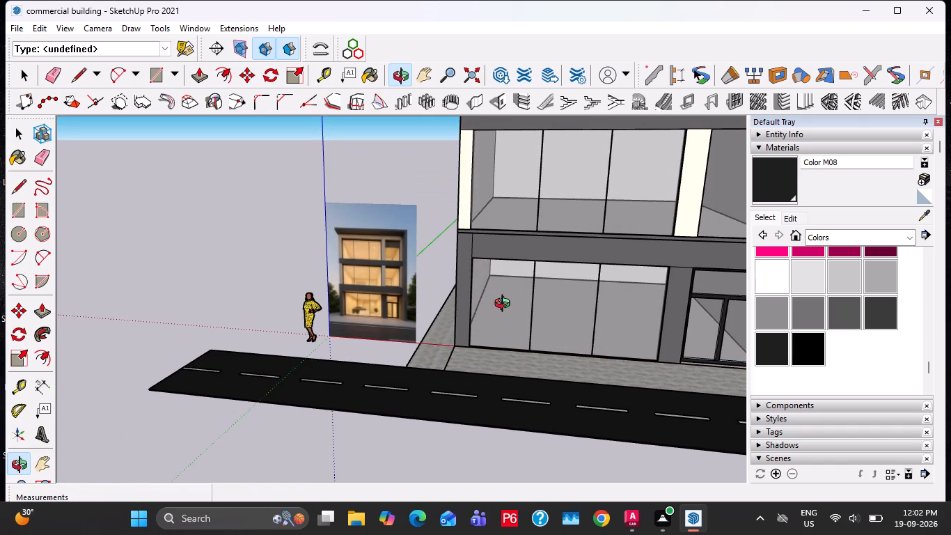
middle_drag(505, 305, 327, 286)
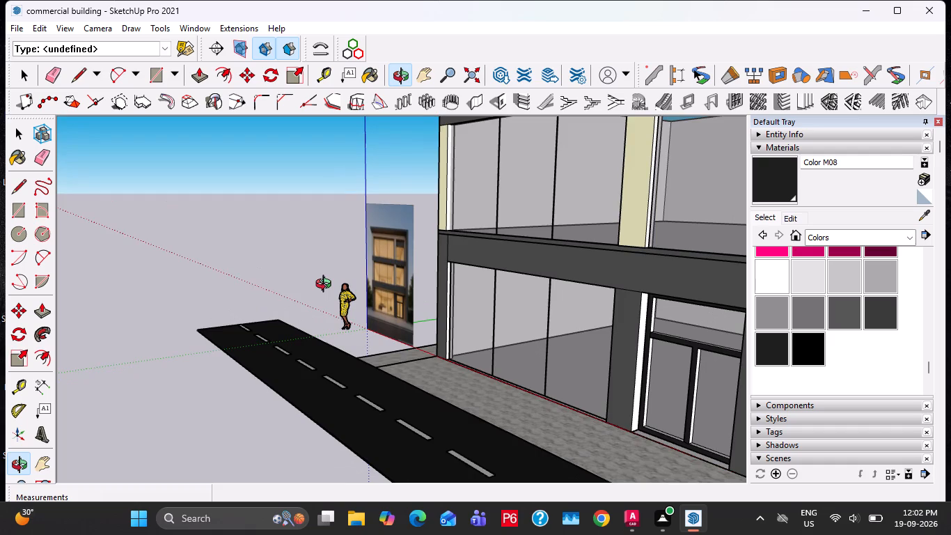
middle_drag(327, 286, 343, 323)
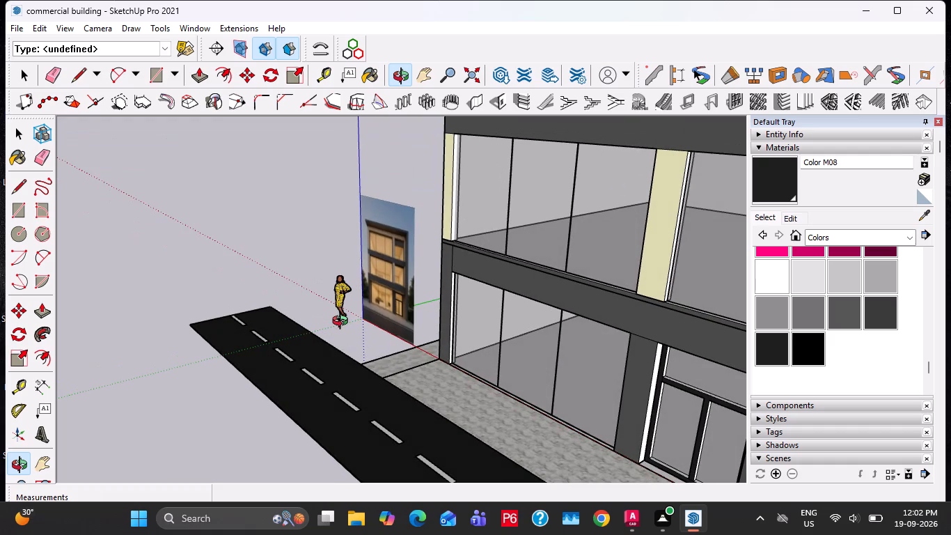
middle_drag(343, 323, 610, 327)
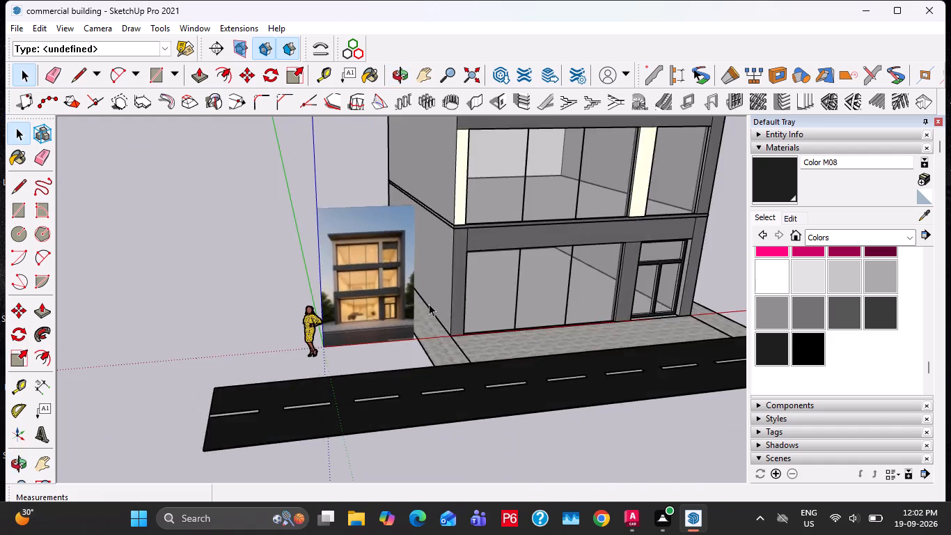
scroll(408, 312, down, 4)
middle_drag(404, 320, 372, 391)
scroll(440, 336, down, 4)
scroll(478, 332, up, 9)
middle_drag(478, 332, 472, 318)
Open the ground-floor storey group for editing and examine its outer side wall beside the reference image.
middle_drag(329, 354, 498, 275)
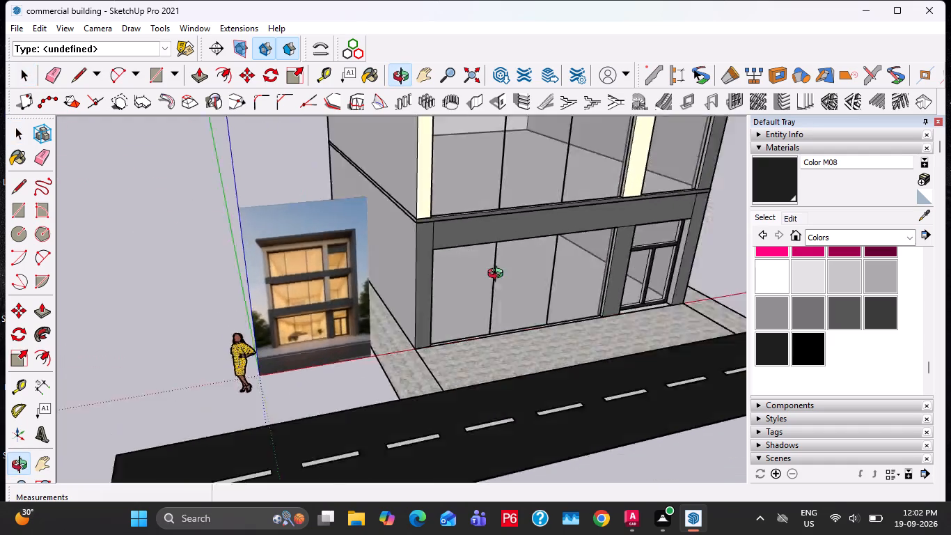
middle_drag(498, 275, 592, 233)
middle_drag(301, 316, 430, 343)
triple_click(375, 327)
click(351, 301)
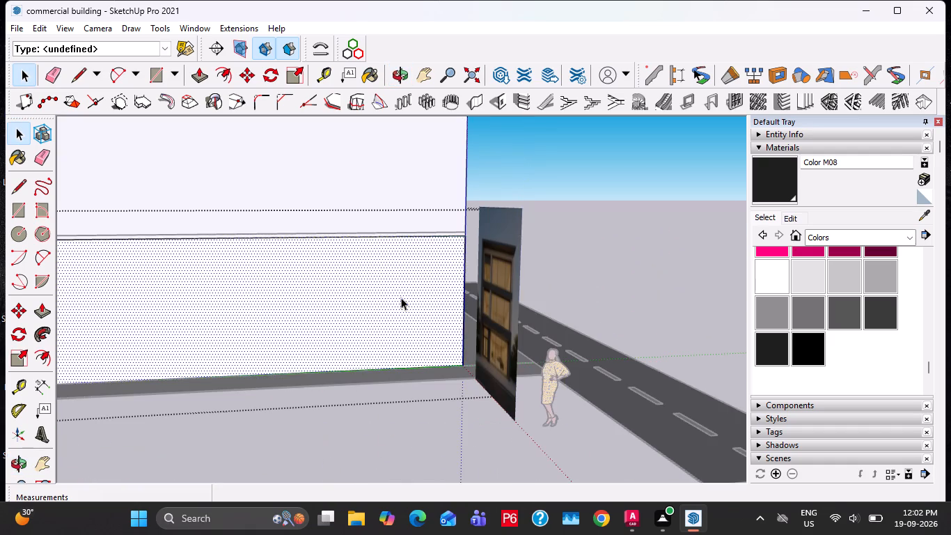
middle_drag(401, 303, 373, 414)
click(368, 349)
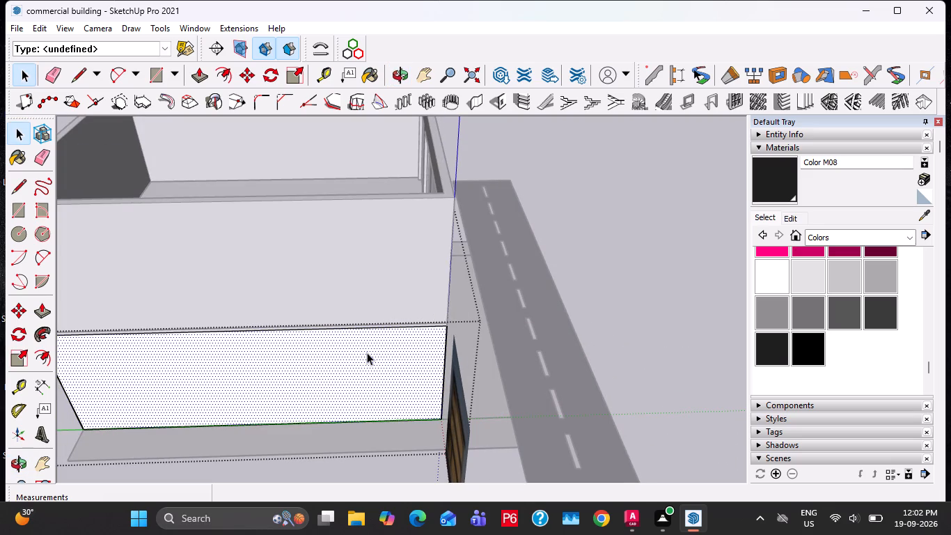
middle_drag(354, 355, 338, 391)
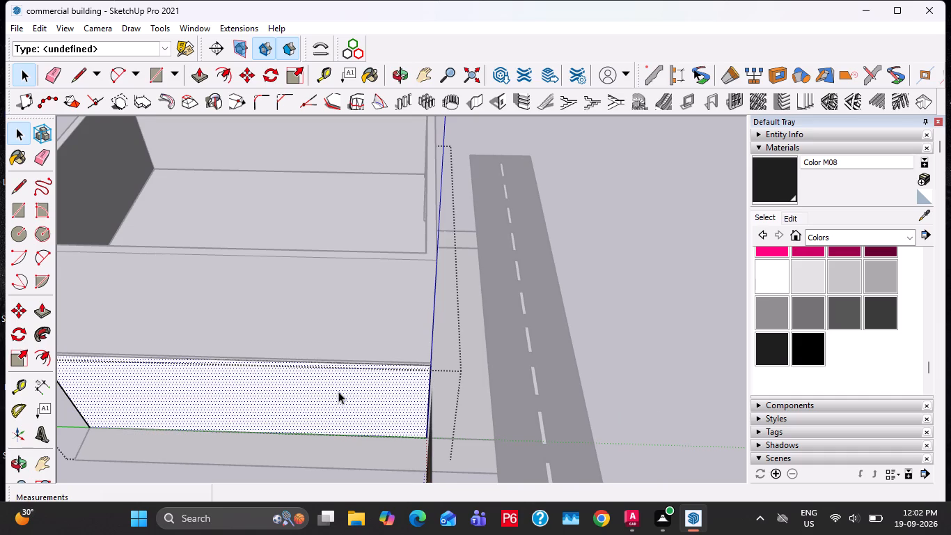
scroll(351, 388, down, 1)
middle_drag(368, 424, 321, 354)
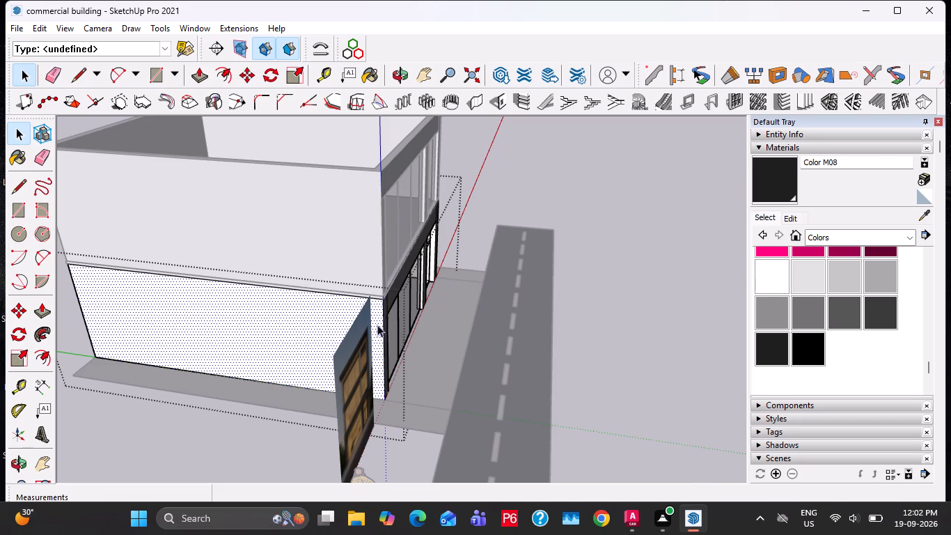
middle_drag(366, 335, 288, 203)
middle_drag(449, 245, 354, 292)
click(658, 191)
Copy the upper storey group straight up from its lower front corner and stack it on top as the third storey.
middle_drag(583, 231, 513, 251)
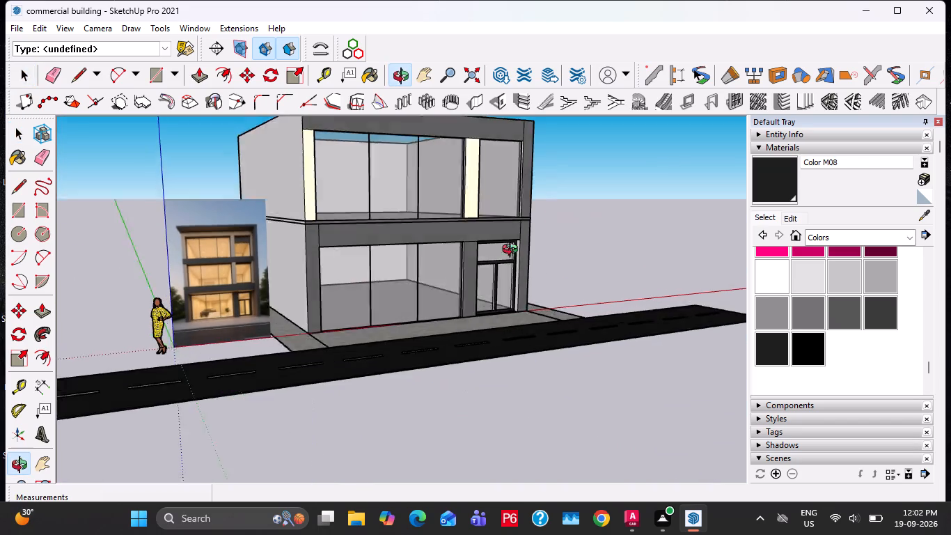
middle_drag(513, 251, 461, 258)
shift+middle_drag(442, 233, 451, 294)
click(452, 231)
scroll(446, 230, up, 2)
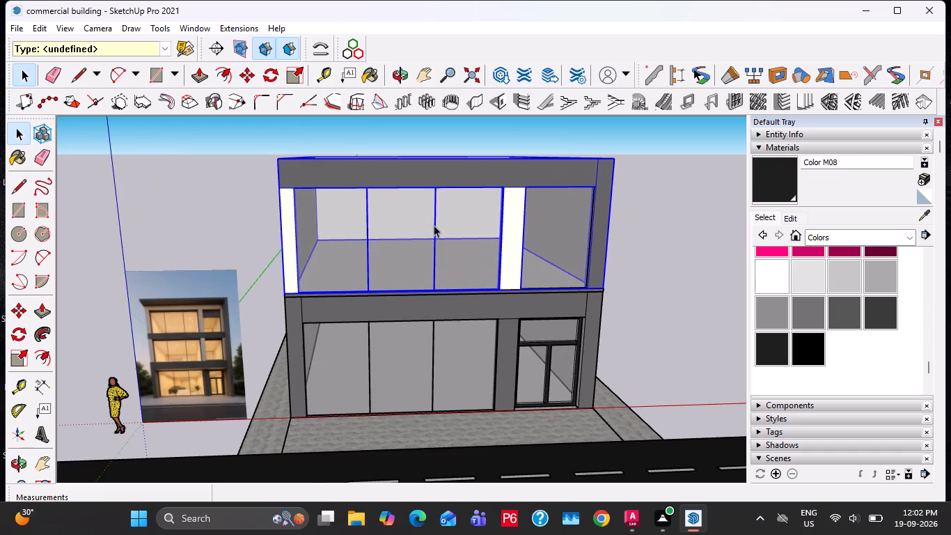
scroll(417, 300, up, 7)
ctrl+click(260, 291)
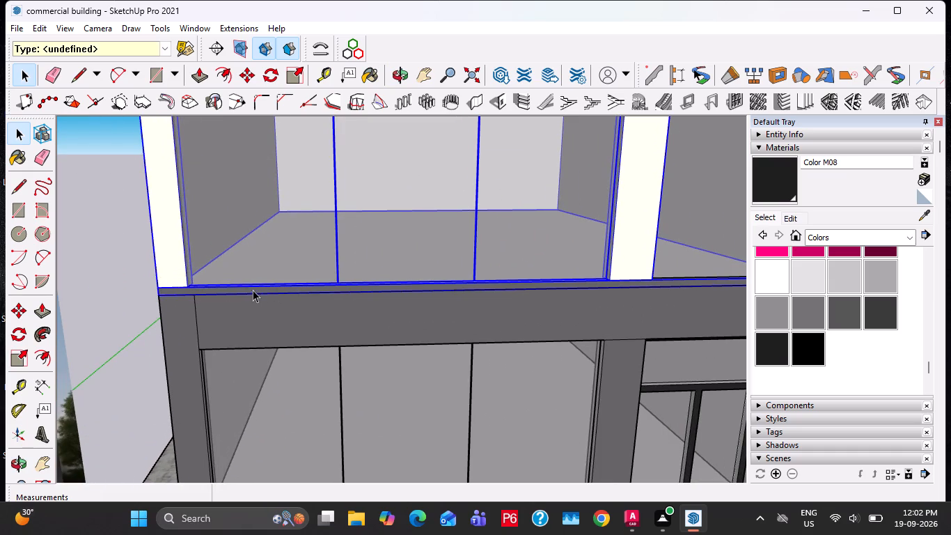
key(m)
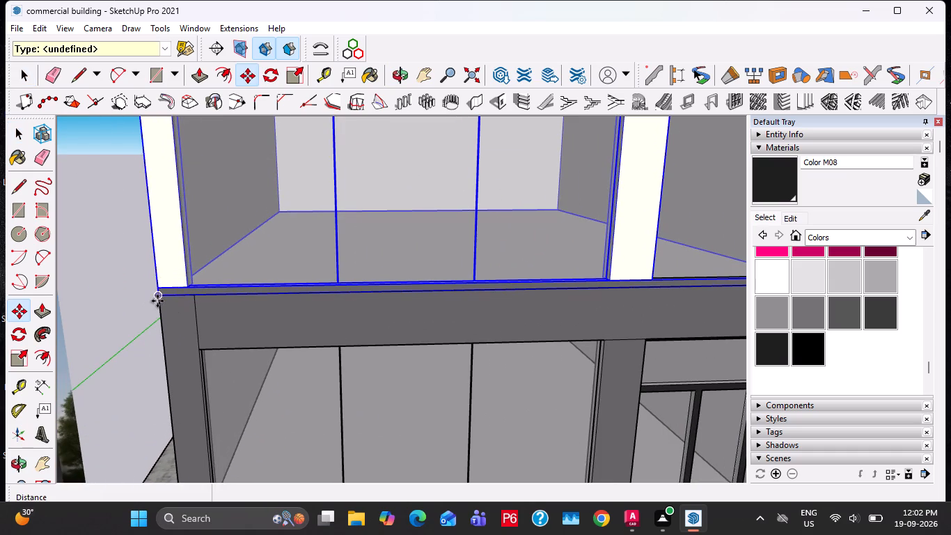
click(157, 301)
scroll(184, 237, down, 4)
shift+middle_drag(210, 223, 276, 425)
scroll(230, 318, up, 3)
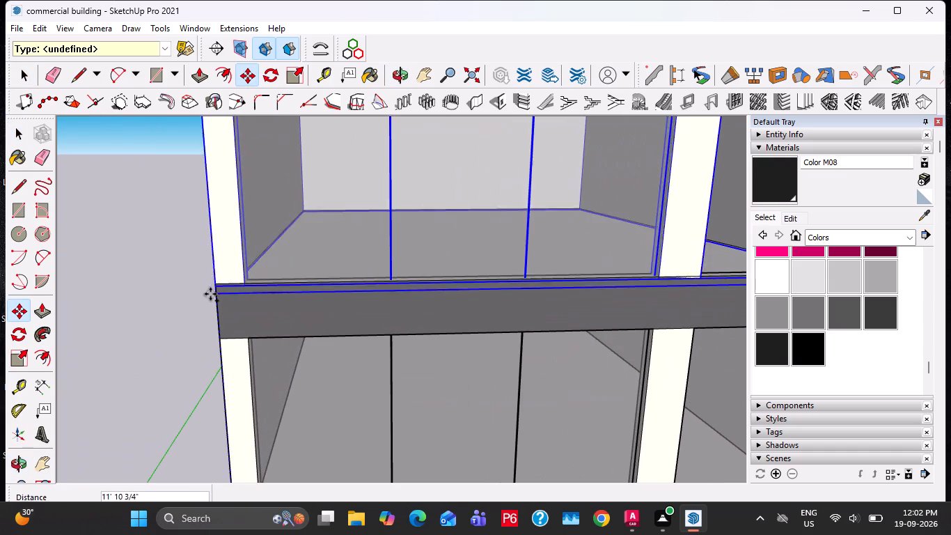
click(218, 286)
Align the new third storey's lower front corner with the top front corner of the storey below.
middle_drag(224, 284, 279, 284)
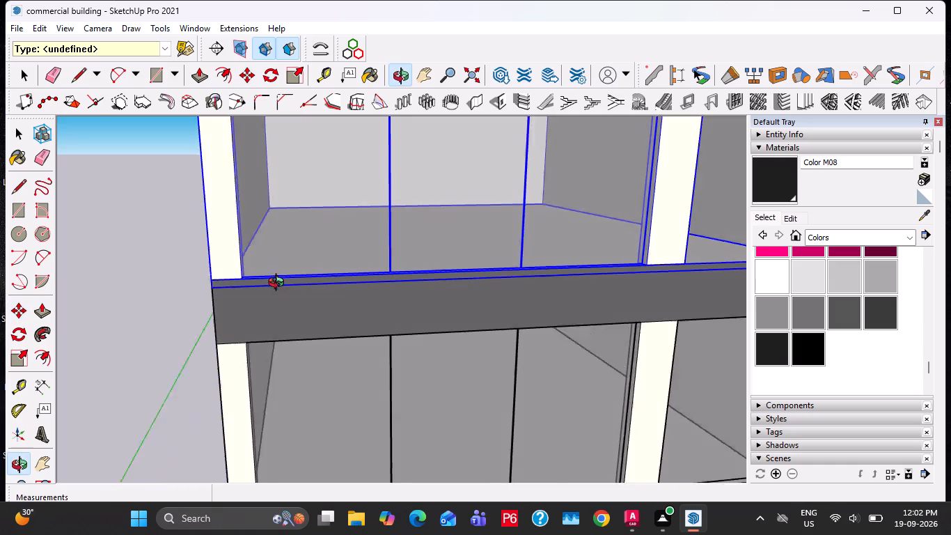
middle_drag(279, 284, 309, 284)
scroll(209, 294, up, 7)
click(209, 305)
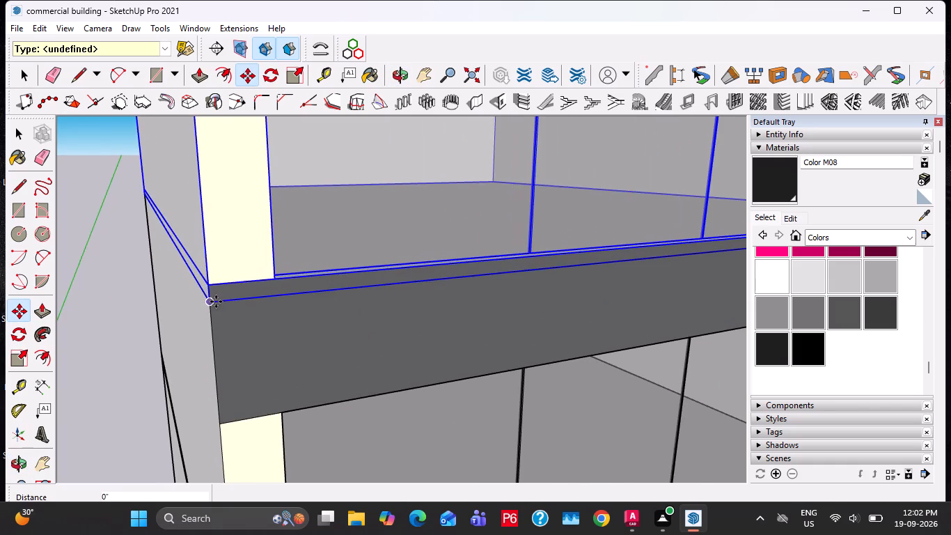
click(216, 302)
scroll(215, 302, up, 1)
key(space)
scroll(246, 304, down, 6)
key(space)
click(150, 309)
Examine the three-storey front elevation and open top of the building against the reference image.
scroll(141, 297, down, 11)
middle_drag(313, 323, 211, 290)
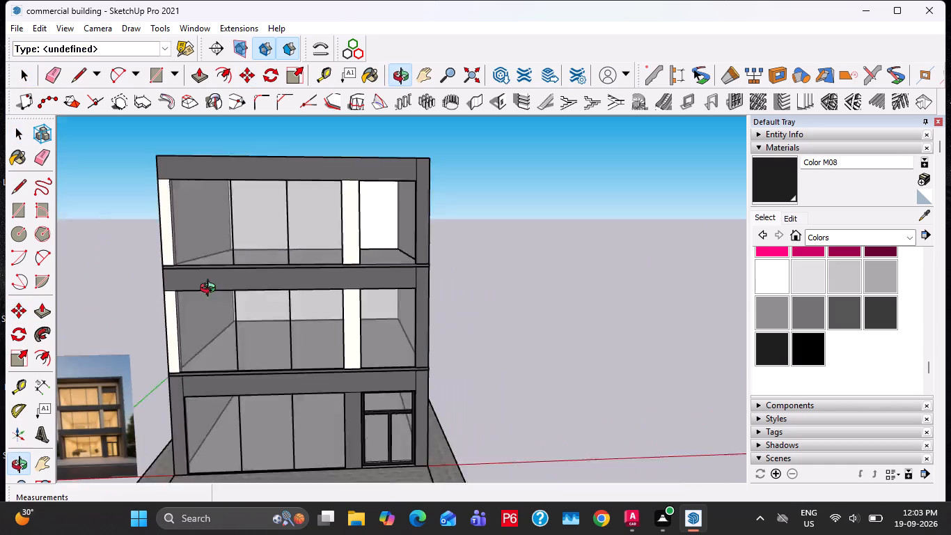
middle_drag(211, 290, 205, 286)
shift+middle_drag(247, 298, 351, 312)
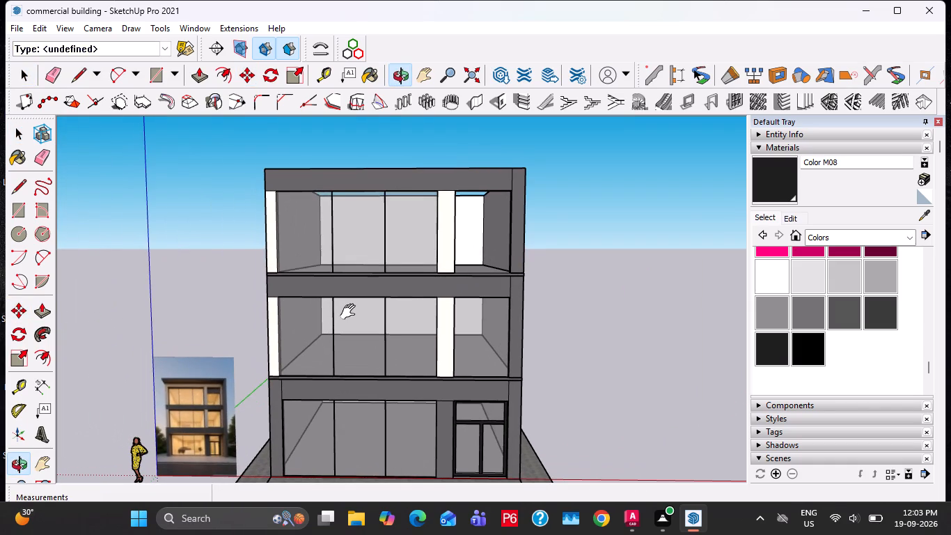
shift+middle_drag(351, 312, 393, 287)
scroll(299, 362, up, 6)
scroll(335, 320, down, 2)
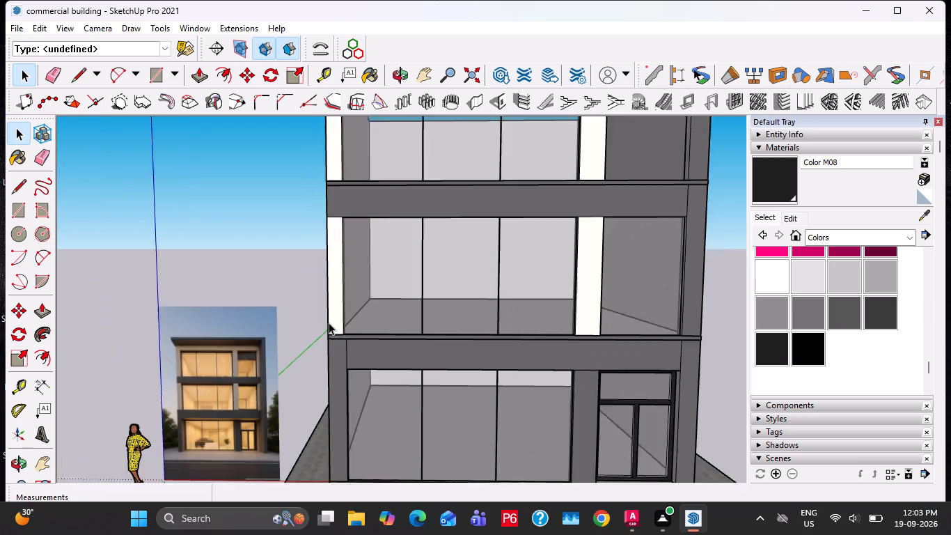
scroll(329, 323, down, 2)
middle_drag(430, 276, 370, 441)
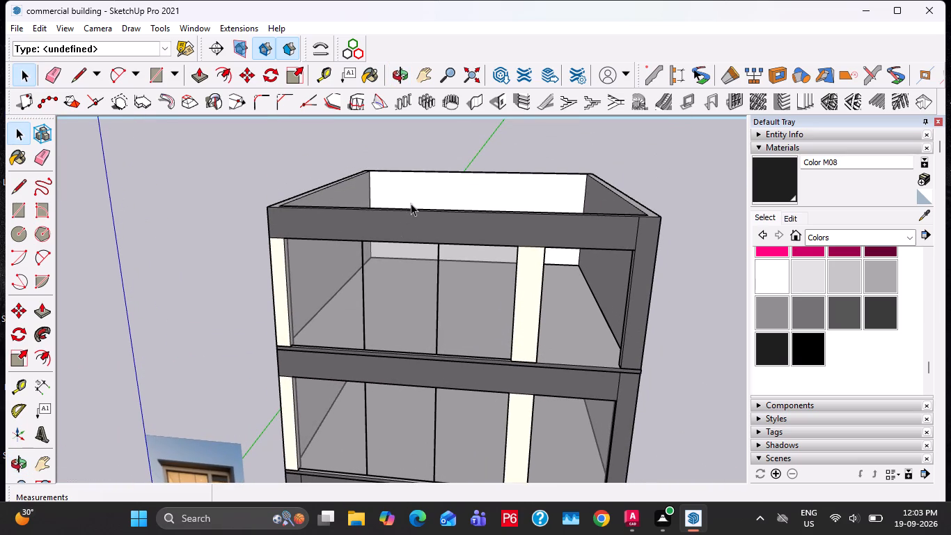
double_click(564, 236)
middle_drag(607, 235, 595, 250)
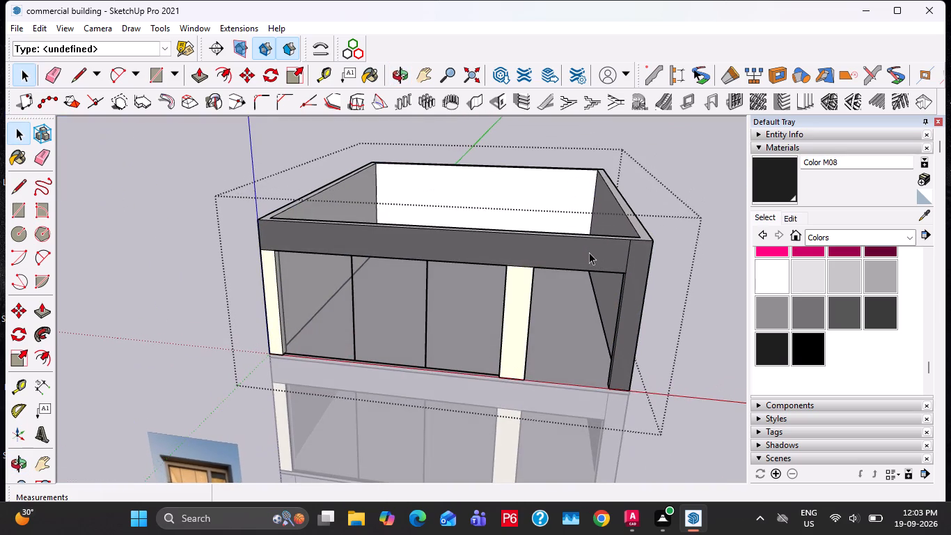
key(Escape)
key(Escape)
Draw a 30' by 35' rectangle over the third storey's open top and extrude it up 6" as a roof slab.
scroll(574, 254, down, 4)
middle_click(603, 300)
middle_drag(514, 258, 514, 287)
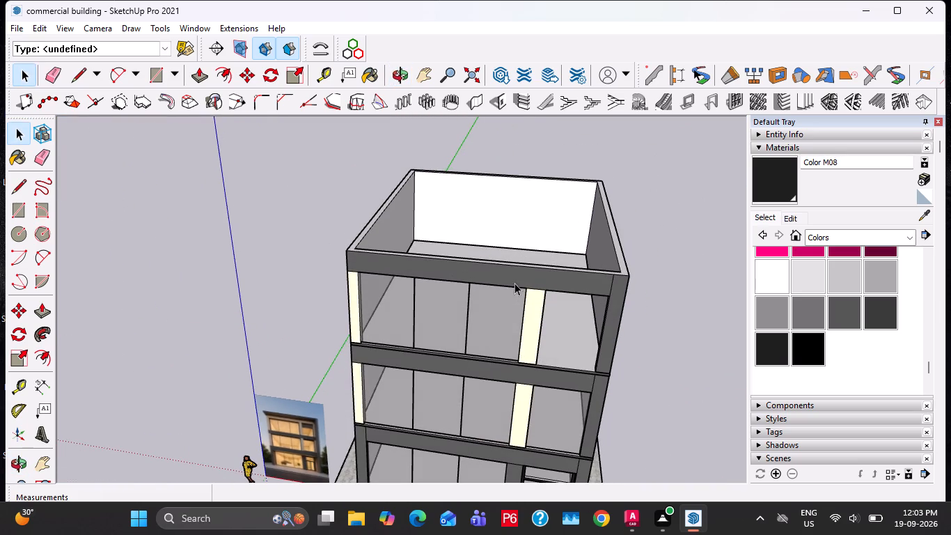
key(r)
click(343, 251)
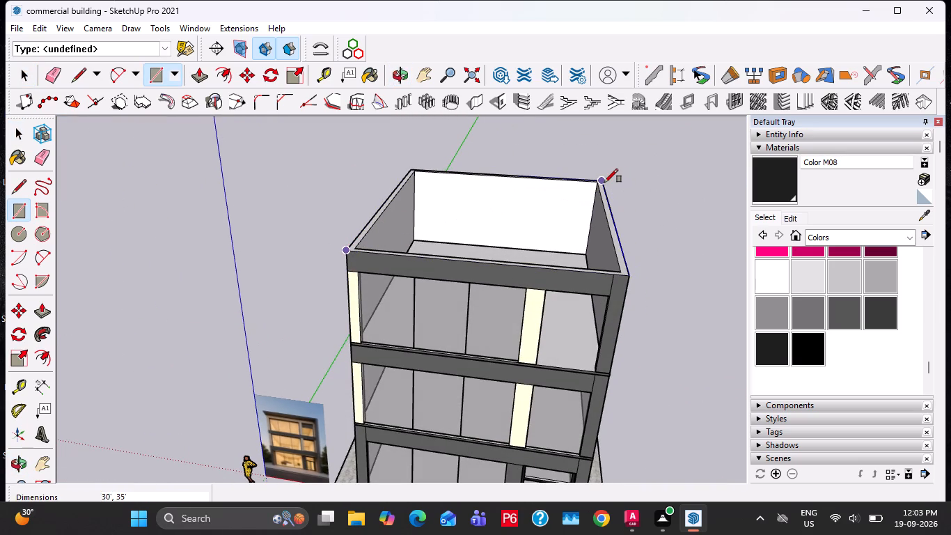
click(604, 183)
key(space)
click(497, 236)
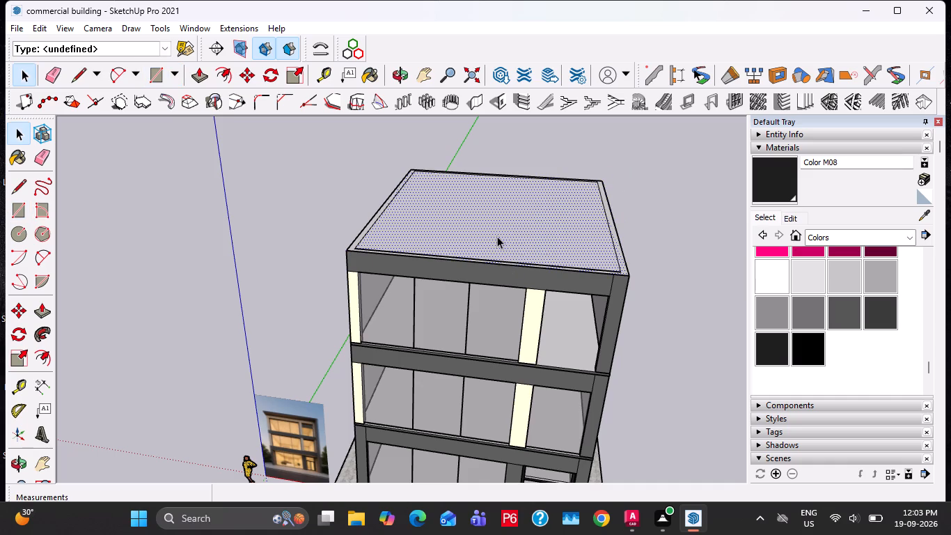
key(p)
click(497, 236)
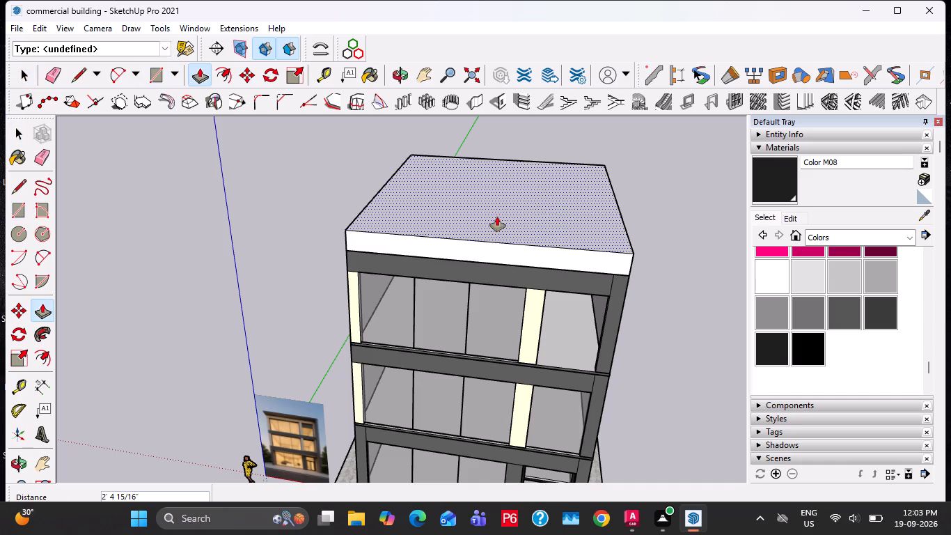
text(6")
key(Return)
Extend the roof slab's front face outward 1'6" to form an overhang over the front elevation.
scroll(572, 270, up, 4)
middle_drag(665, 300, 514, 226)
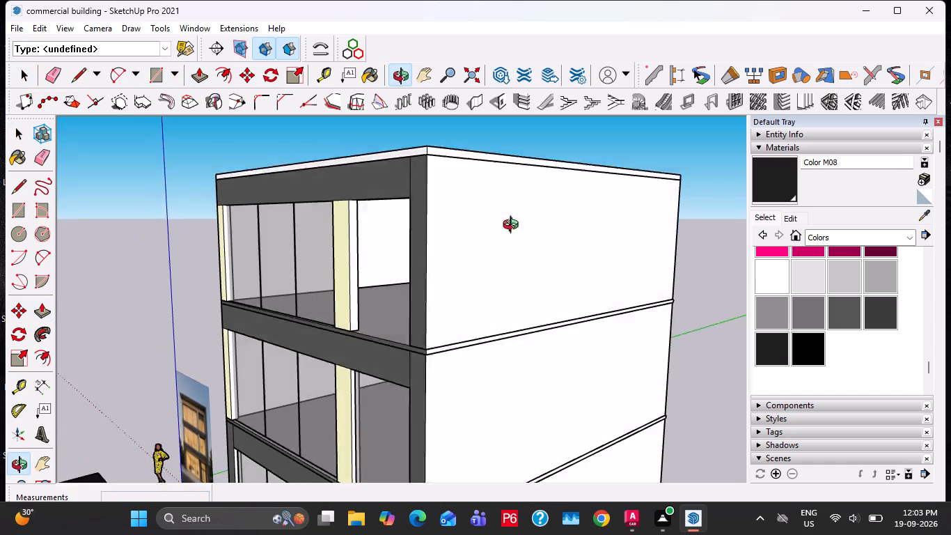
middle_drag(514, 226, 524, 241)
click(428, 188)
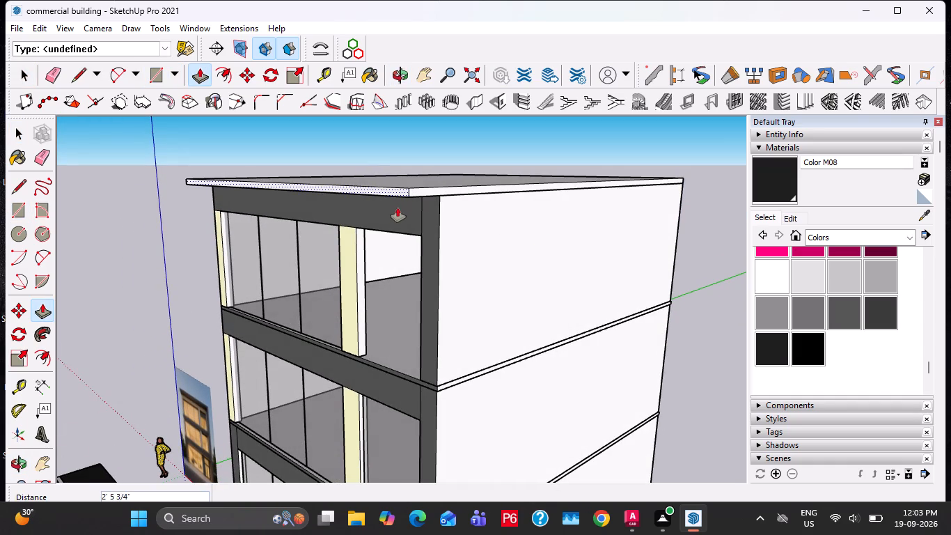
text(1'6")
key(Return)
Examine the roof overhang and front elevation against the reference image.
middle_drag(414, 210, 511, 160)
click(508, 160)
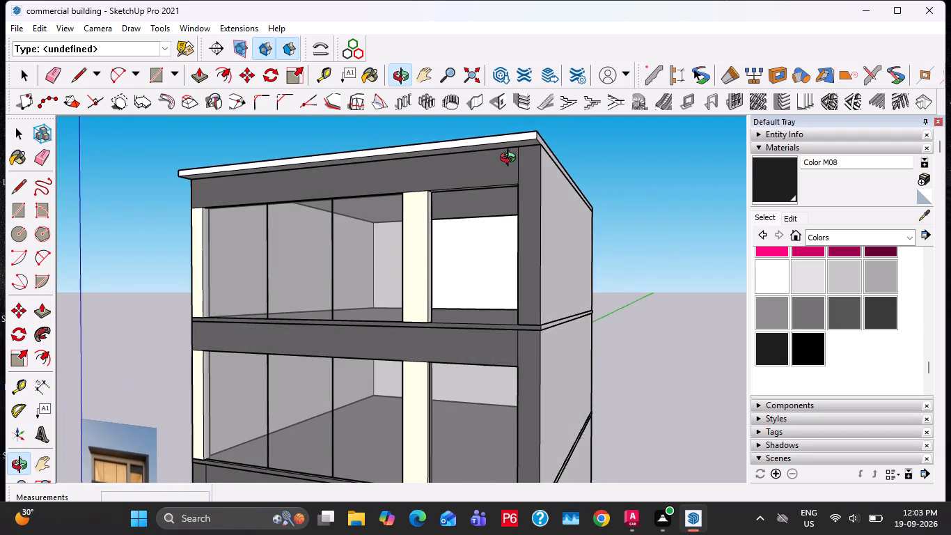
middle_drag(511, 160, 528, 172)
scroll(511, 209, down, 3)
shift+middle_drag(370, 308, 448, 264)
scroll(332, 322, up, 3)
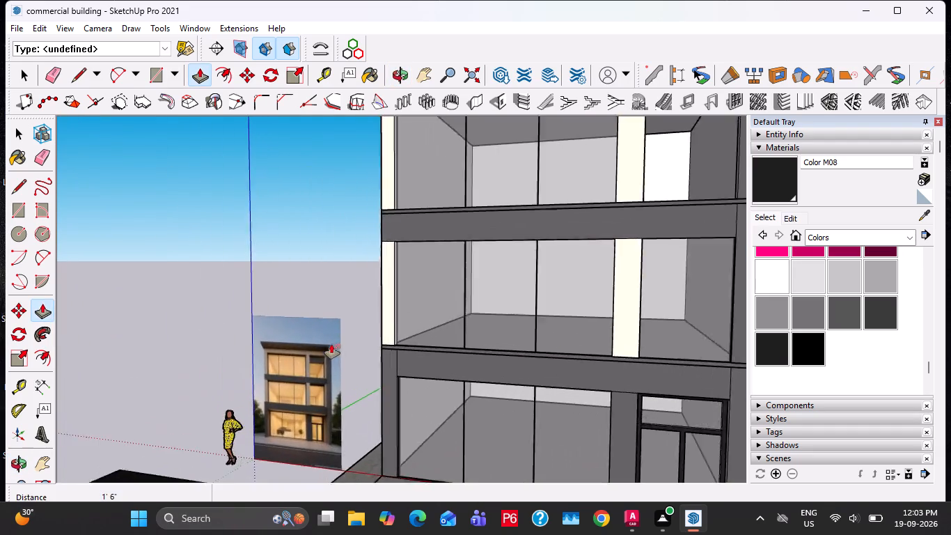
scroll(331, 344, up, 5)
key(space)
scroll(331, 256, down, 5)
shift+middle_drag(560, 282, 308, 385)
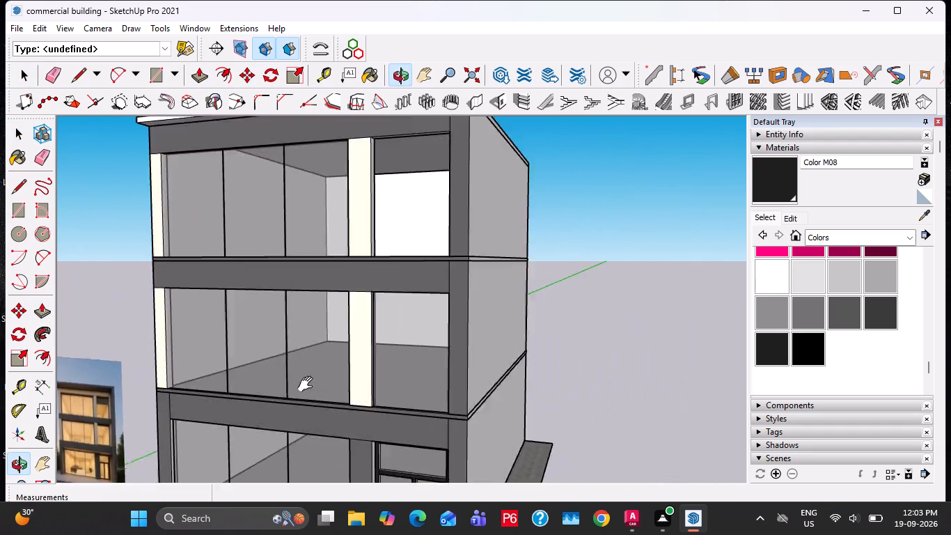
shift+middle_drag(308, 385, 325, 447)
middle_drag(434, 260, 298, 322)
Copy the overhang's front underside edge back 1'6" onto the building's front wall line.
scroll(288, 280, up, 10)
middle_drag(279, 233, 262, 167)
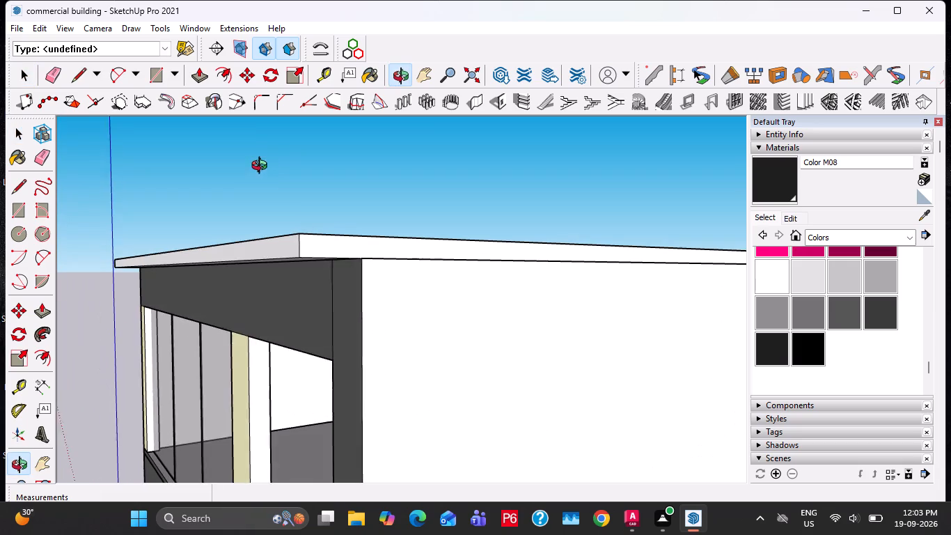
middle_drag(262, 167, 262, 167)
scroll(297, 241, up, 2)
middle_drag(339, 258, 338, 192)
scroll(368, 290, up, 3)
click(349, 274)
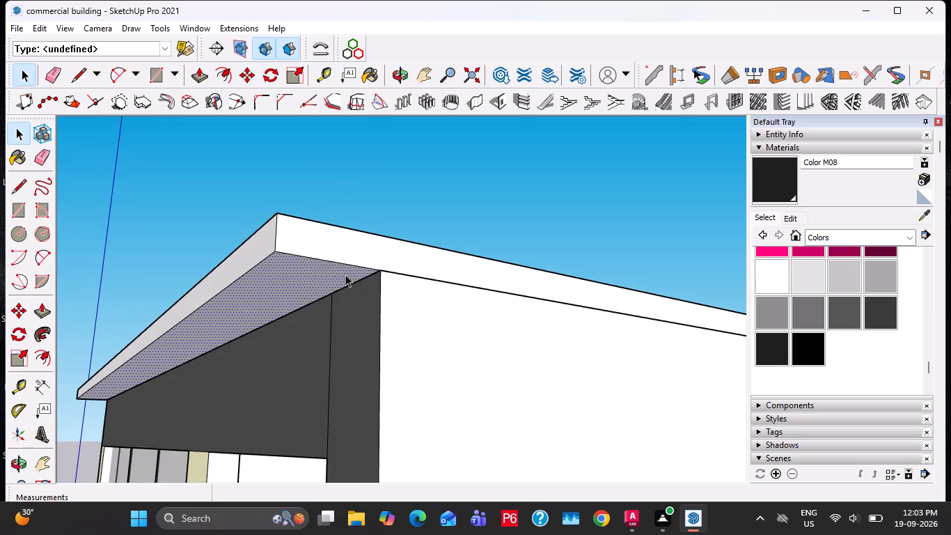
middle_drag(310, 270, 316, 235)
scroll(346, 265, up, 1)
click(267, 251)
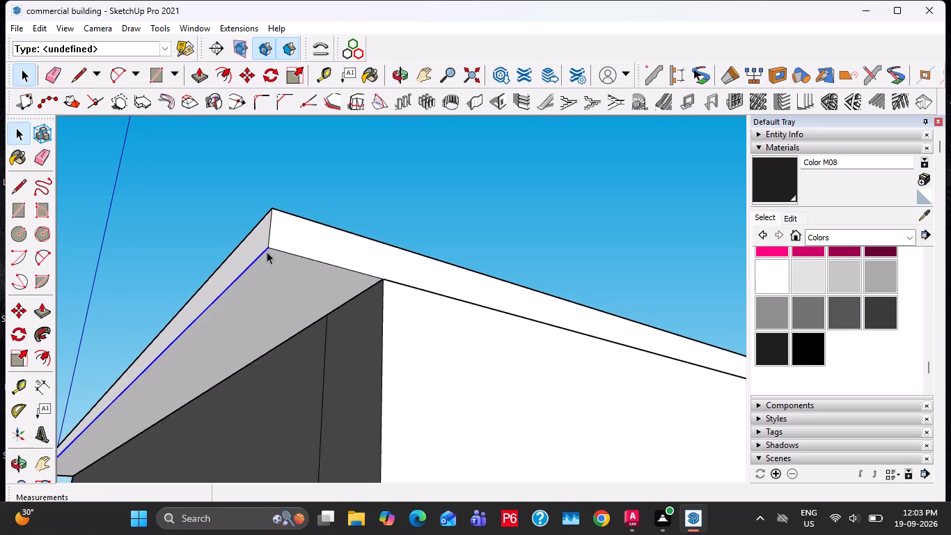
key(m)
ctrl+click(271, 248)
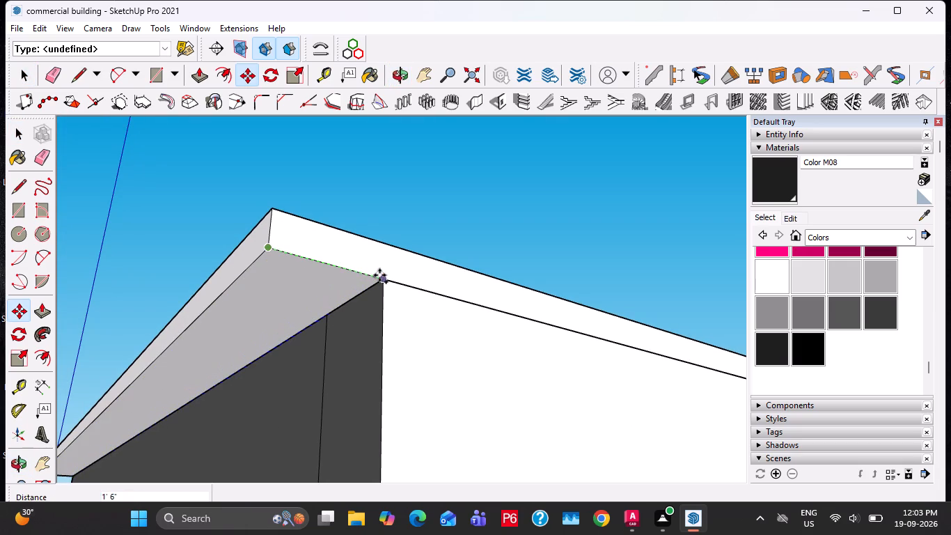
click(380, 276)
key(space)
Place a guide aligned with the corner column's inner edge and draw a 1'6" line along it across the overhang's underside.
click(333, 284)
scroll(360, 288, up, 3)
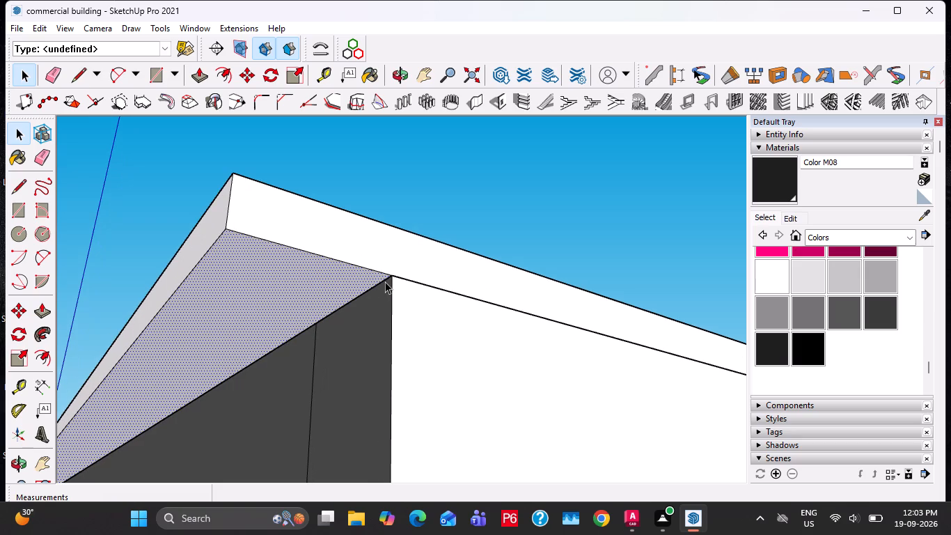
middle_drag(386, 281, 463, 272)
key(t)
middle_drag(340, 251, 385, 253)
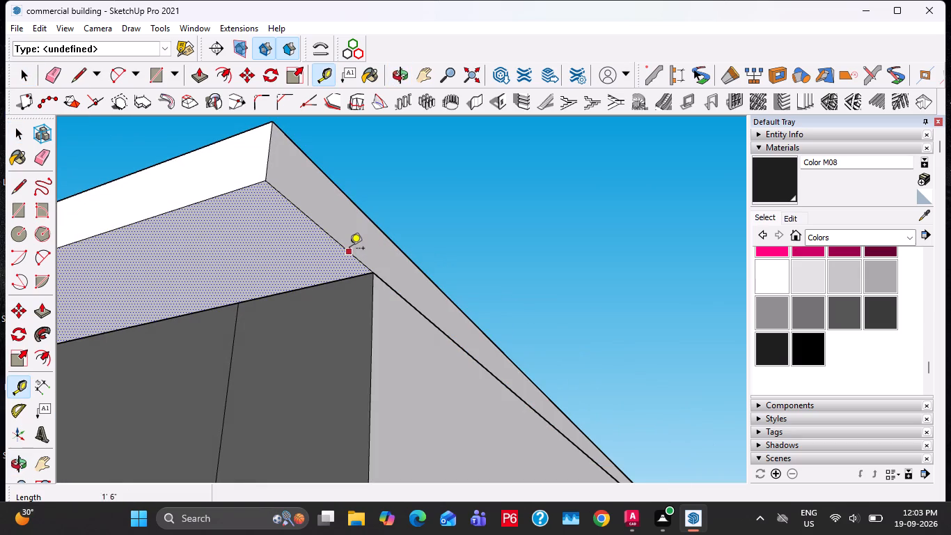
click(349, 249)
click(238, 299)
key(space)
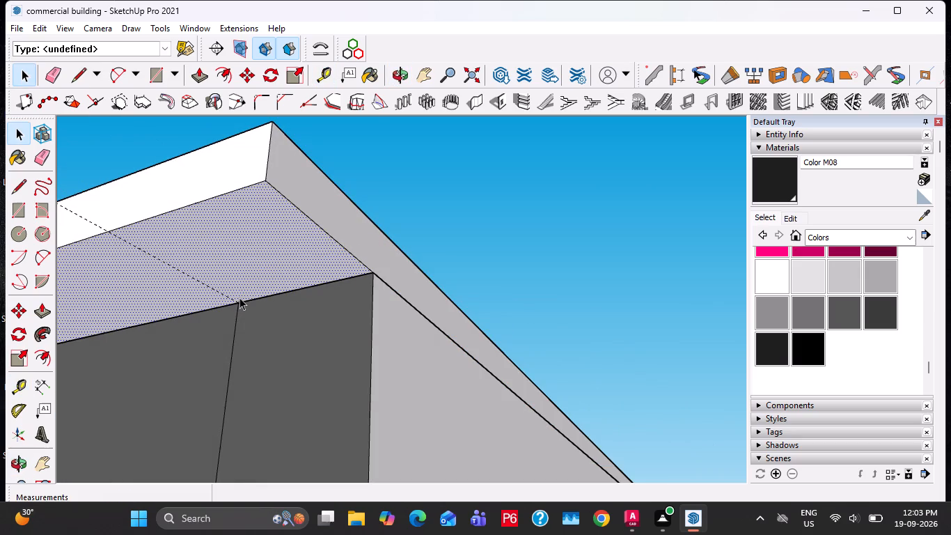
key(l)
click(239, 303)
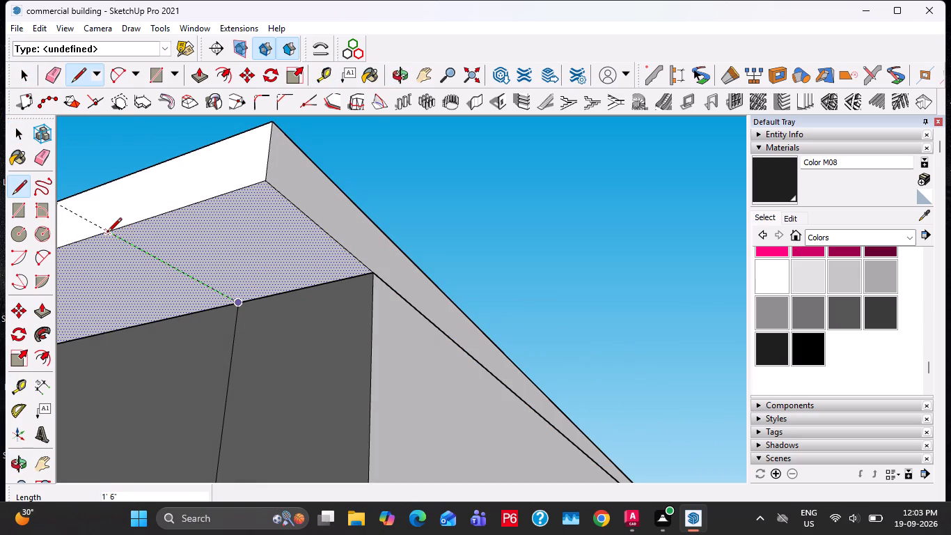
click(107, 233)
key(space)
Extrude the corner section of the overhang's underside down about 36'8" to the paving as a full-height front pillar.
click(215, 242)
key(p)
click(217, 242)
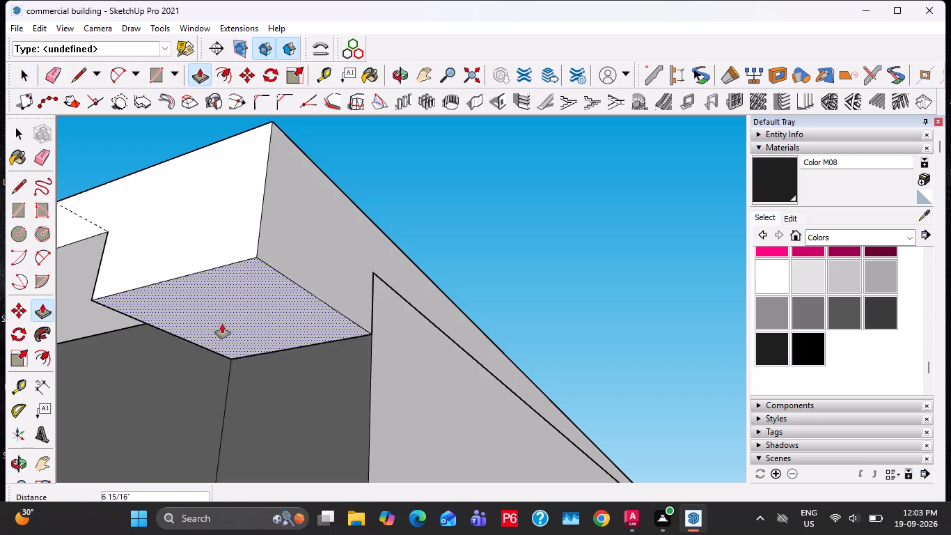
scroll(232, 366, down, 20)
scroll(232, 366, down, 2)
middle_drag(239, 371, 336, 269)
scroll(352, 318, down, 6)
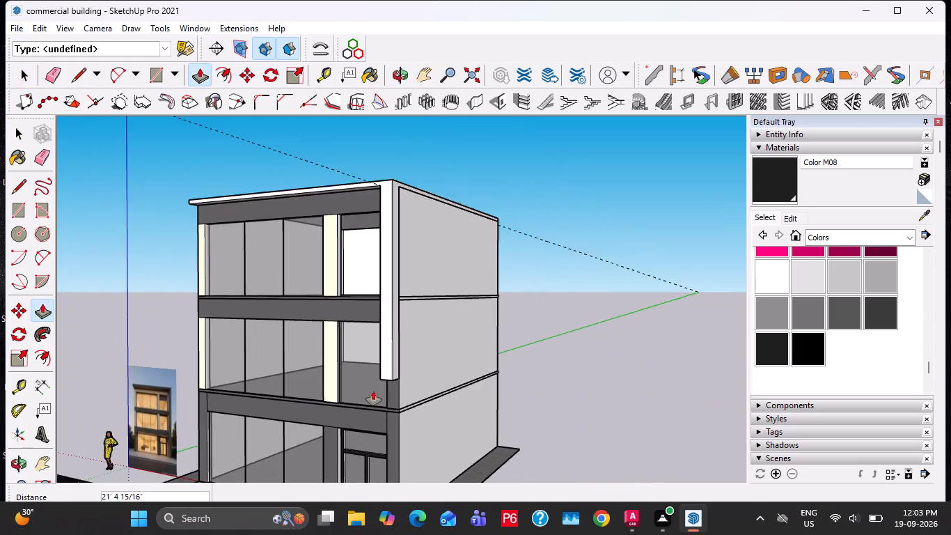
shift+middle_drag(374, 394, 379, 256)
scroll(371, 369, up, 4)
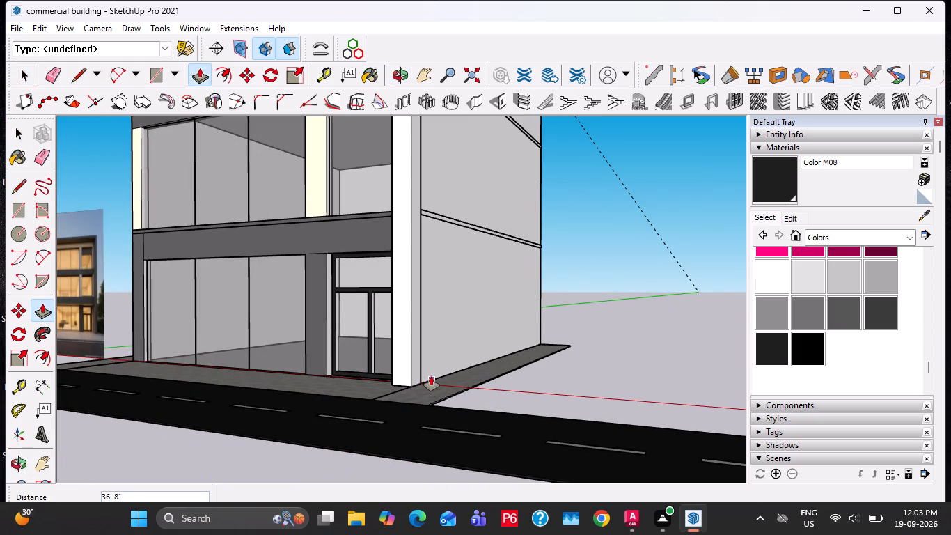
click(431, 376)
key(space)
Group the roof slab together with its full-height corner pillar.
triple_click(412, 363)
click(412, 363)
right_click(412, 363)
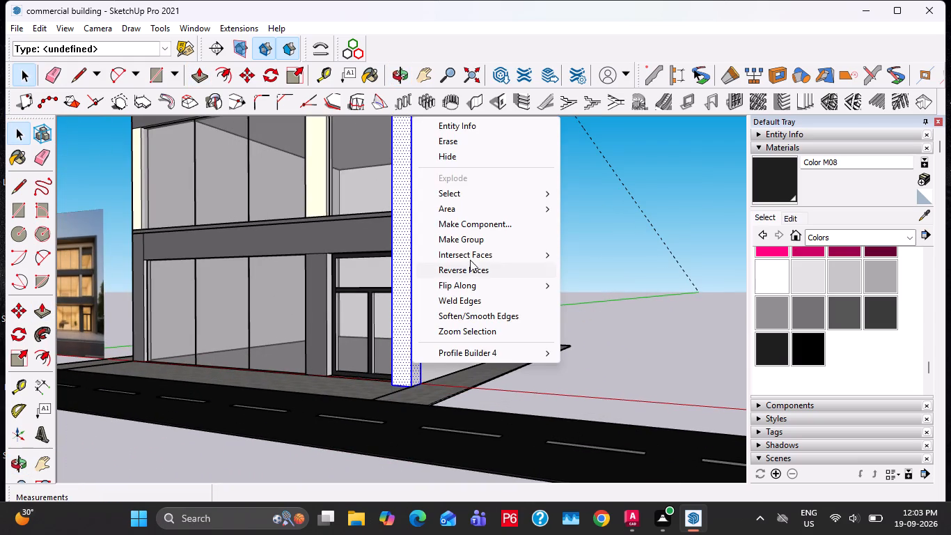
click(470, 236)
Open the roof and pillar group for editing and raise the roof slab's top face by 1'.
middle_drag(352, 301, 468, 347)
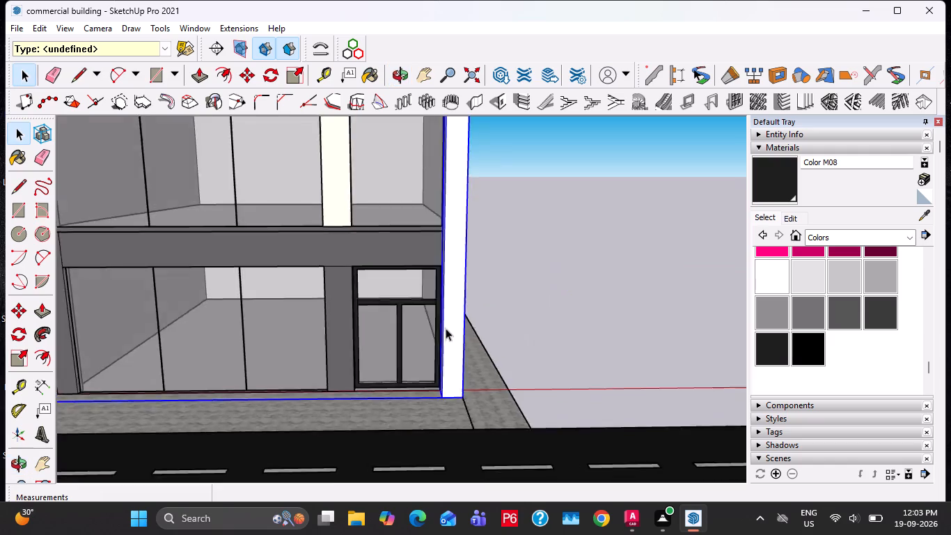
scroll(446, 328, down, 4)
shift+middle_drag(393, 322, 500, 356)
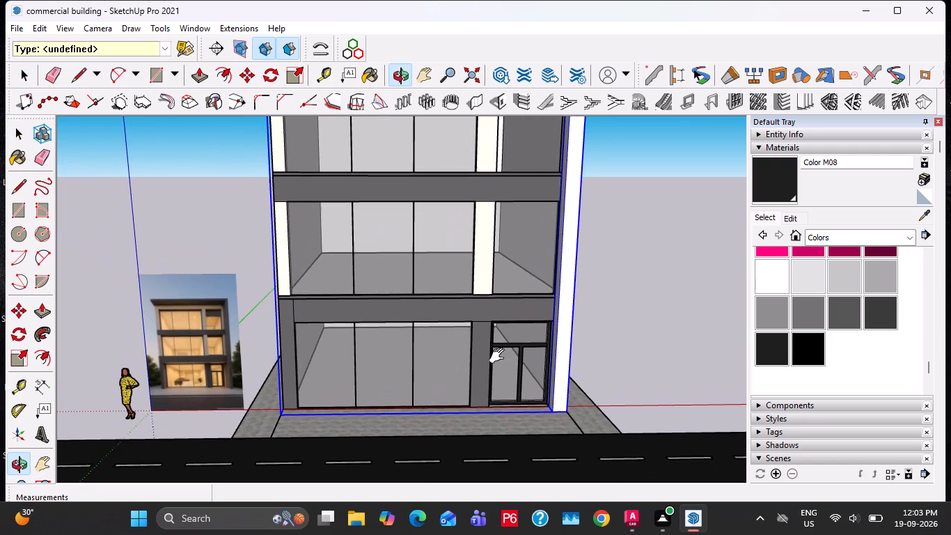
shift+middle_drag(500, 356, 418, 476)
shift+middle_drag(453, 187, 487, 256)
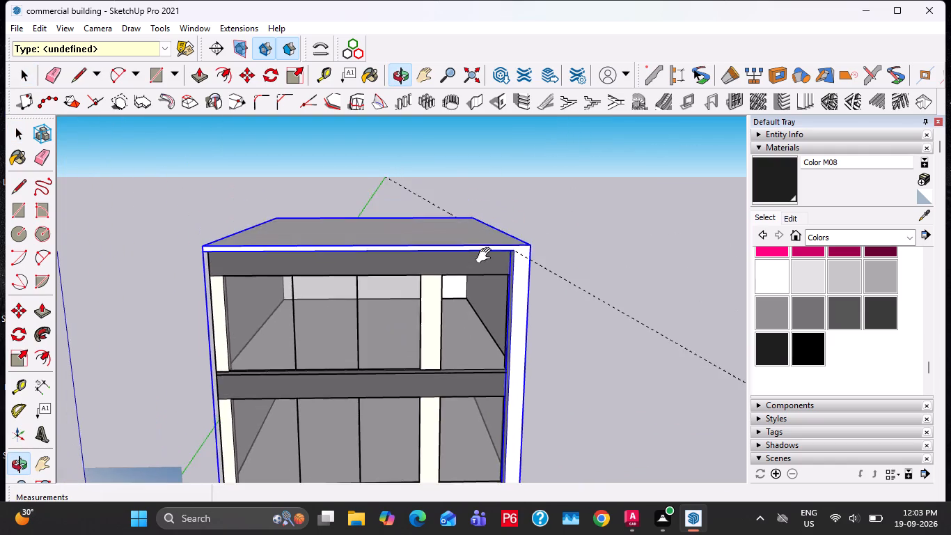
shift+middle_drag(487, 256, 474, 254)
double_click(467, 222)
click(462, 231)
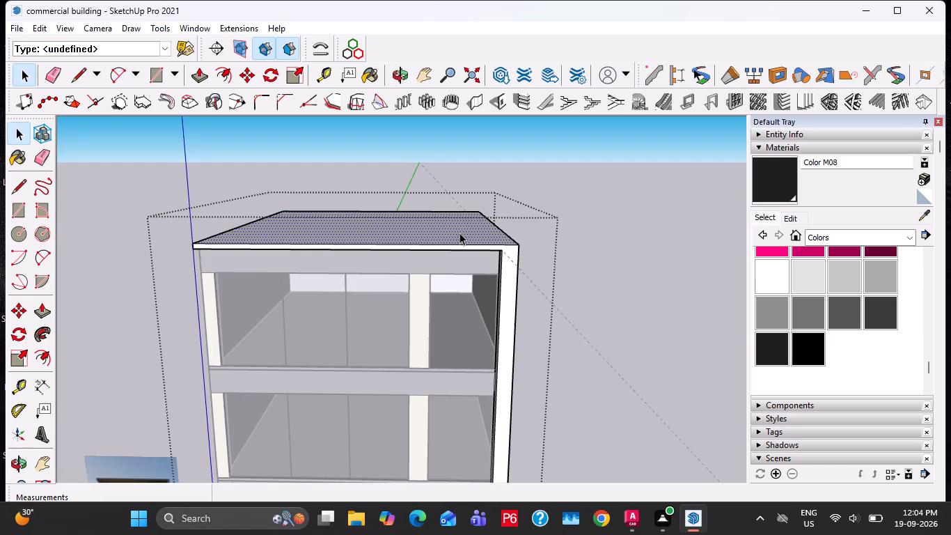
key(p)
click(459, 233)
text(1')
key(Return)
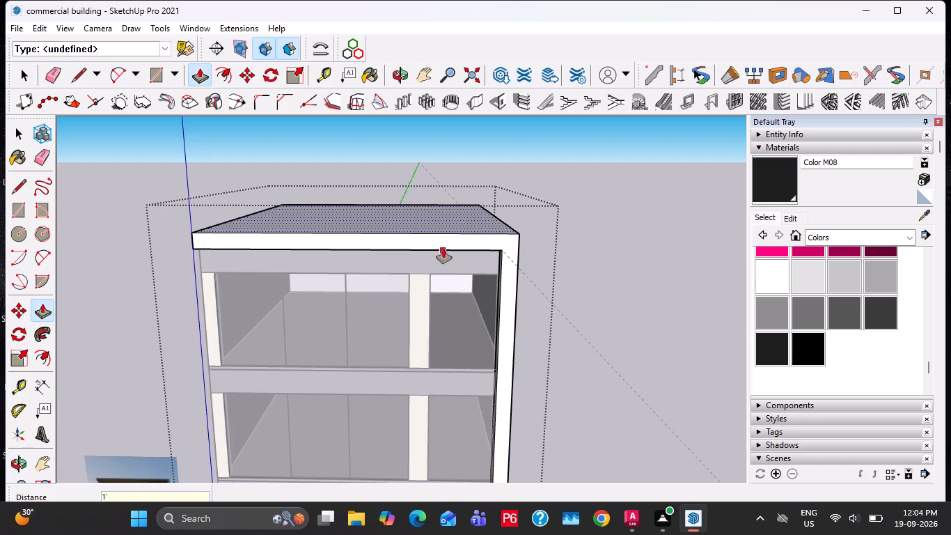
key(space)
middle_drag(432, 246, 414, 218)
text(``)
key(Escape)
key(Escape)
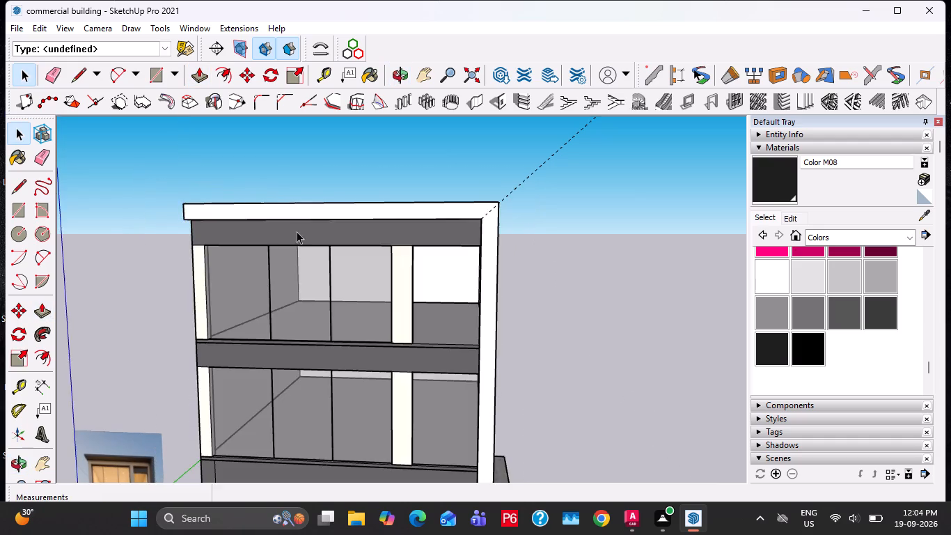
Paint the third storey's top front beam with Color E01 sampled from the cream column beside it.
middle_drag(338, 232, 439, 199)
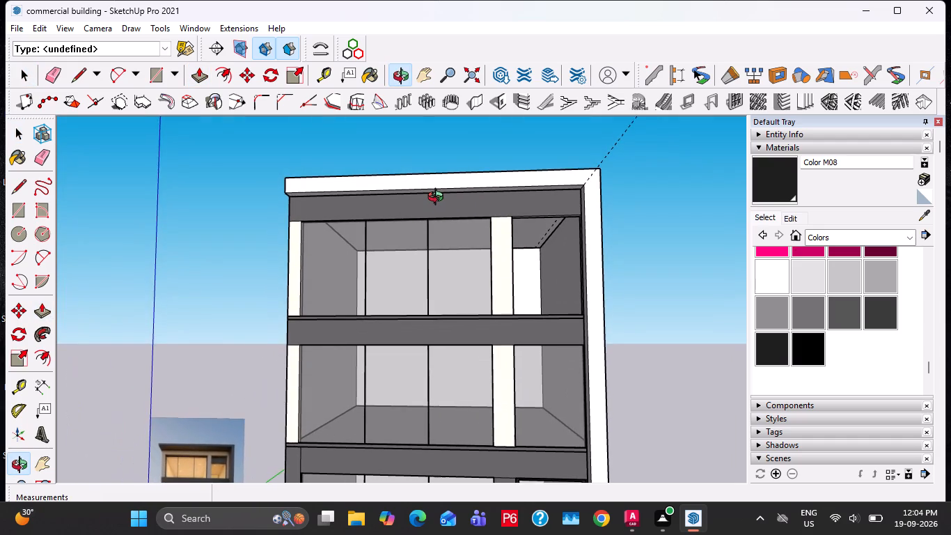
middle_drag(439, 199, 438, 198)
scroll(357, 180, up, 5)
double_click(334, 220)
click(308, 221)
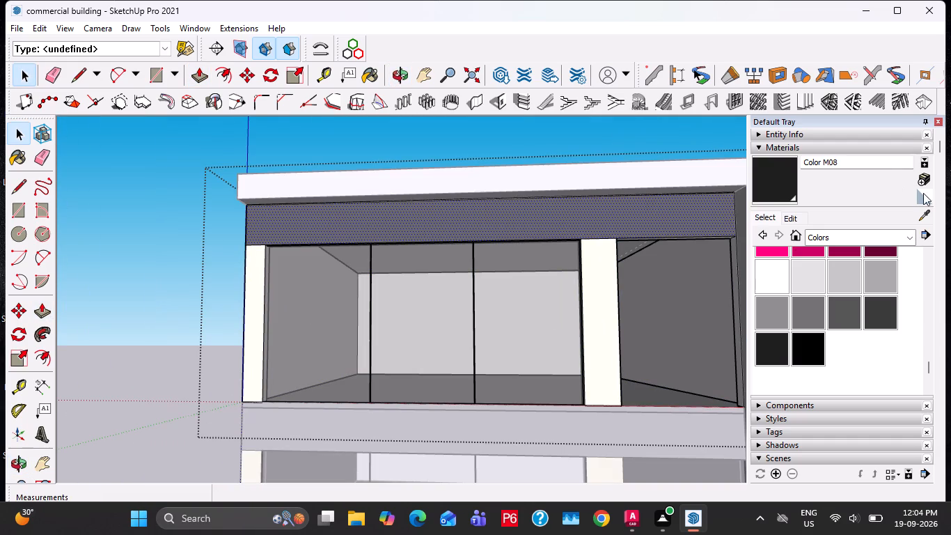
click(920, 215)
click(261, 254)
click(284, 227)
key(space)
scroll(368, 204, down, 3)
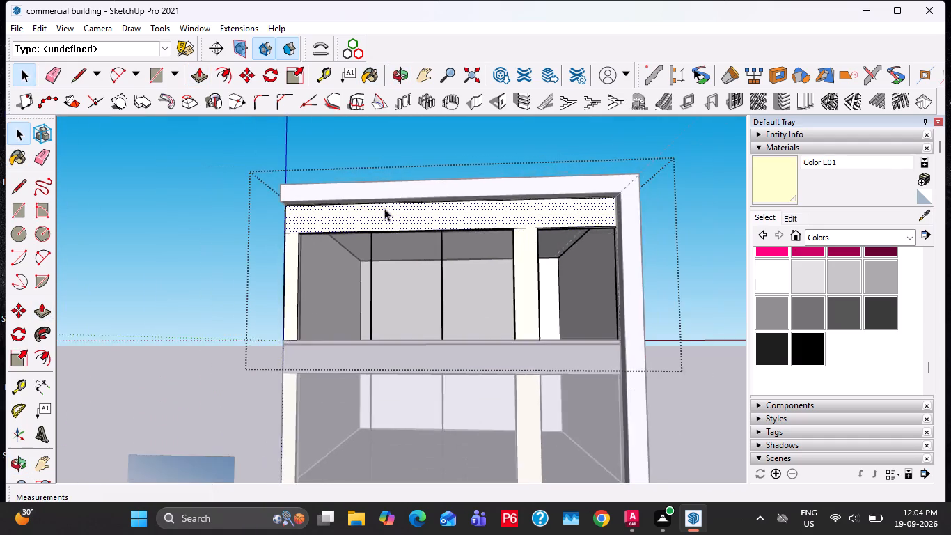
scroll(384, 208, down, 4)
key(Escape)
key(Escape)
key(Escape)
Open the third storey group and push the underside of its cream front beam up 6".
scroll(357, 209, up, 8)
double_click(338, 238)
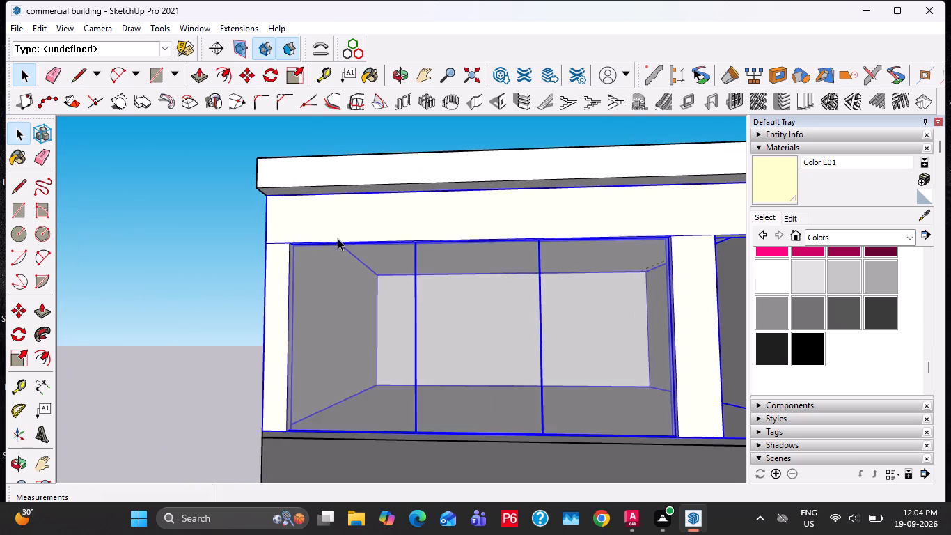
middle_drag(323, 224, 260, 157)
scroll(416, 306, up, 4)
double_click(359, 170)
scroll(359, 226, up, 3)
click(360, 226)
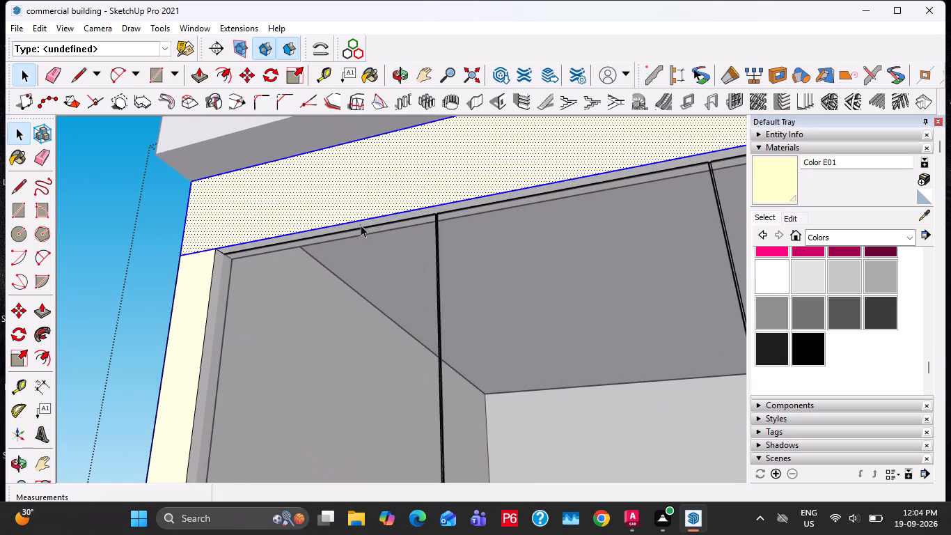
key(p)
click(361, 222)
text(6")
key(Return)
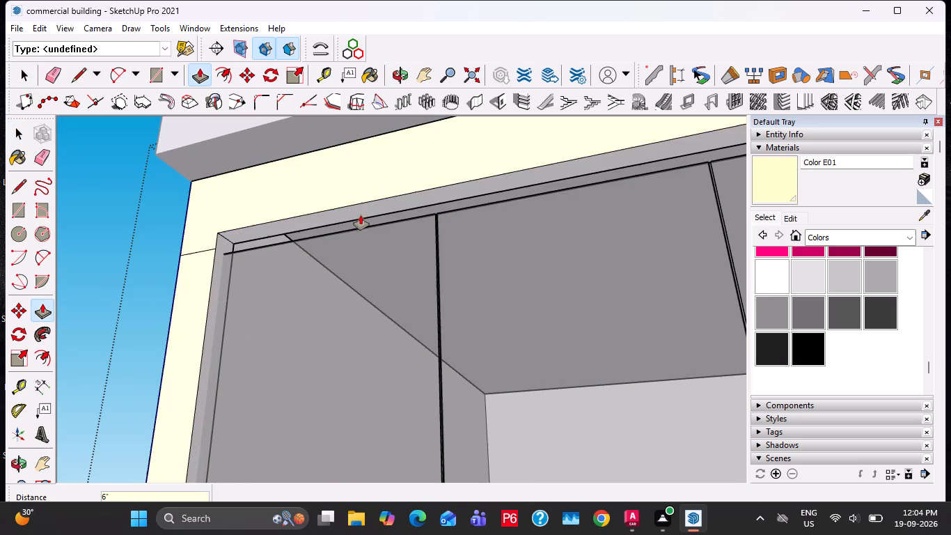
key(space)
middle_drag(317, 256, 301, 319)
key(Escape)
key(Escape)
Scale the third storey's main glazing vertically by about 1.04 and again by about 1.01 to meet the cream beam's raised underside.
click(378, 257)
middle_drag(431, 258, 329, 263)
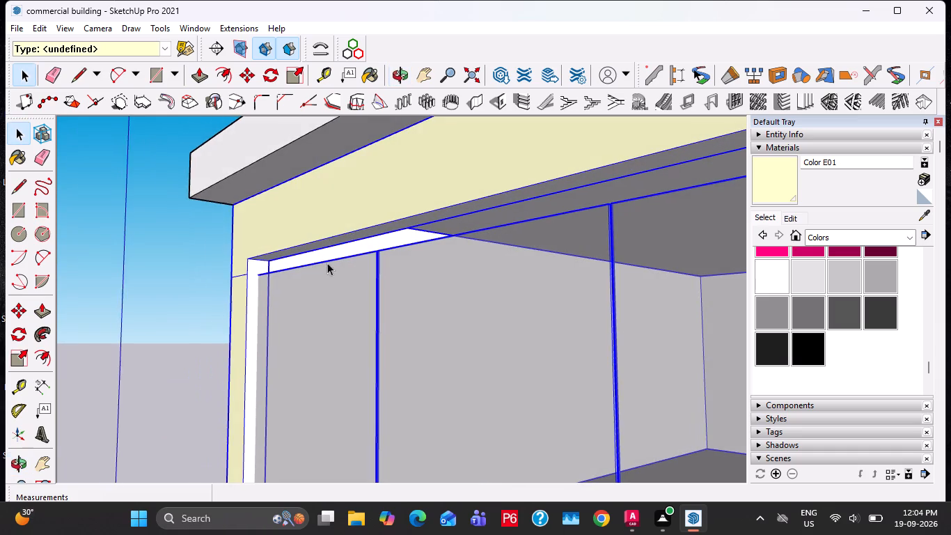
triple_click(336, 280)
middle_drag(412, 279, 333, 305)
key(s)
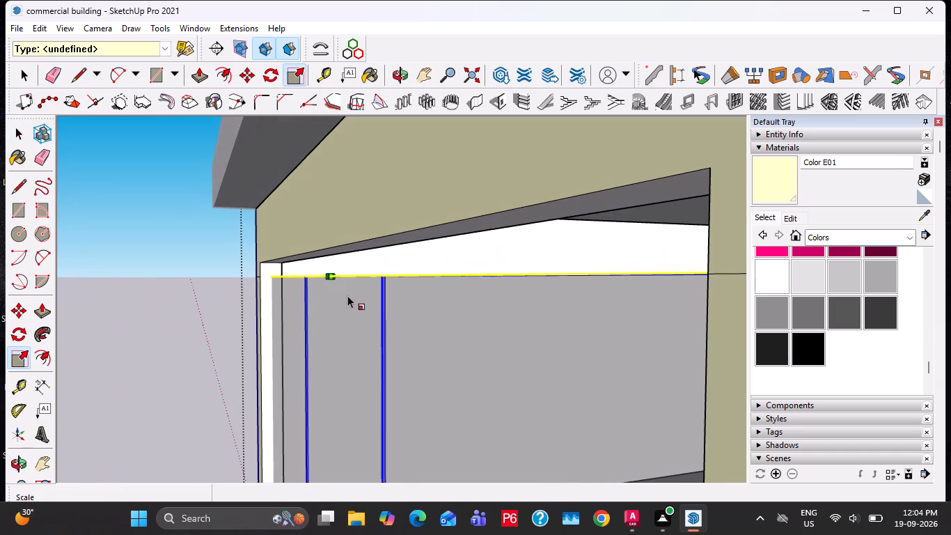
scroll(333, 281, up, 12)
middle_drag(313, 283, 288, 322)
middle_drag(305, 308, 315, 243)
scroll(292, 286, up, 2)
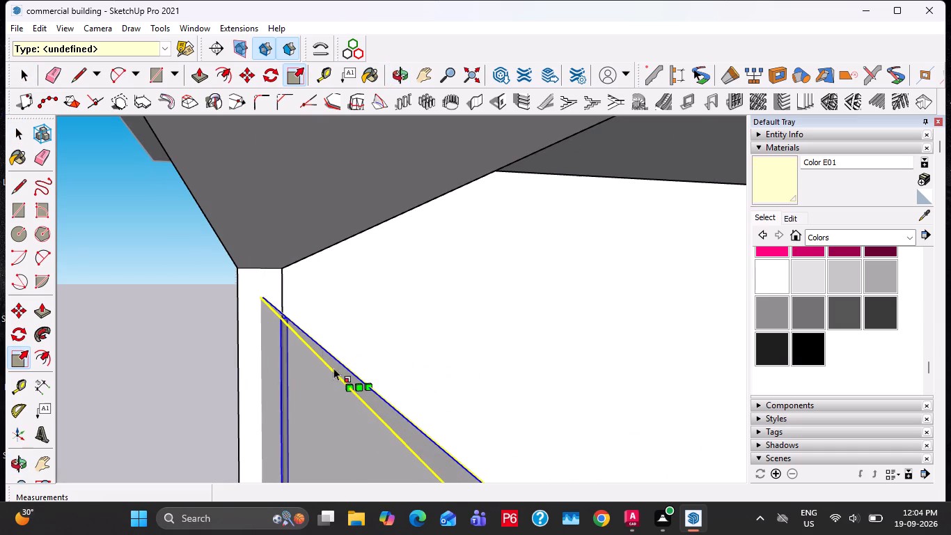
click(361, 383)
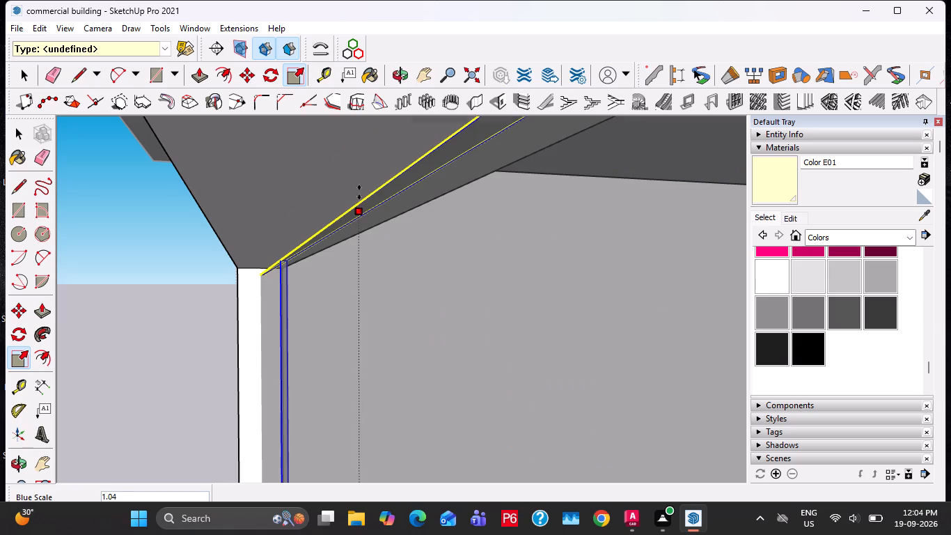
click(358, 192)
key(space)
middle_drag(347, 254, 328, 302)
key(s)
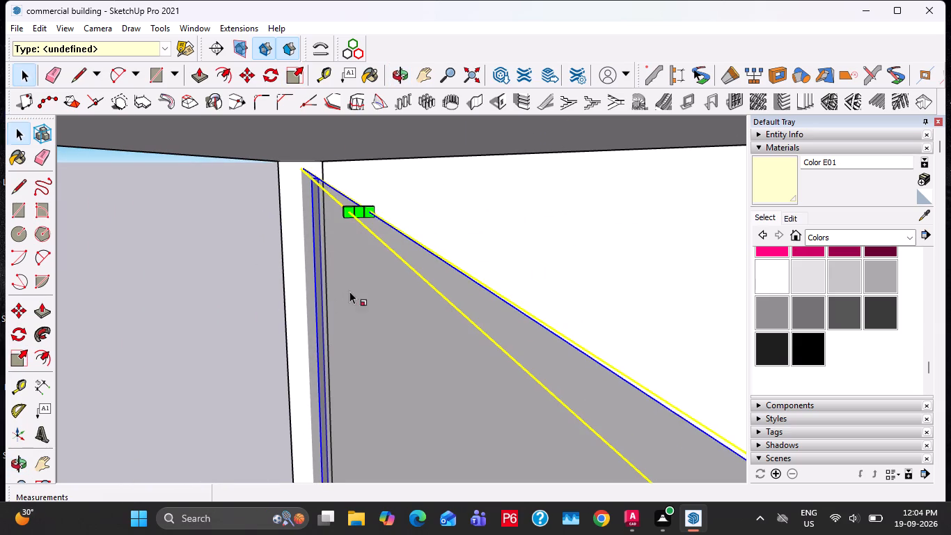
click(359, 207)
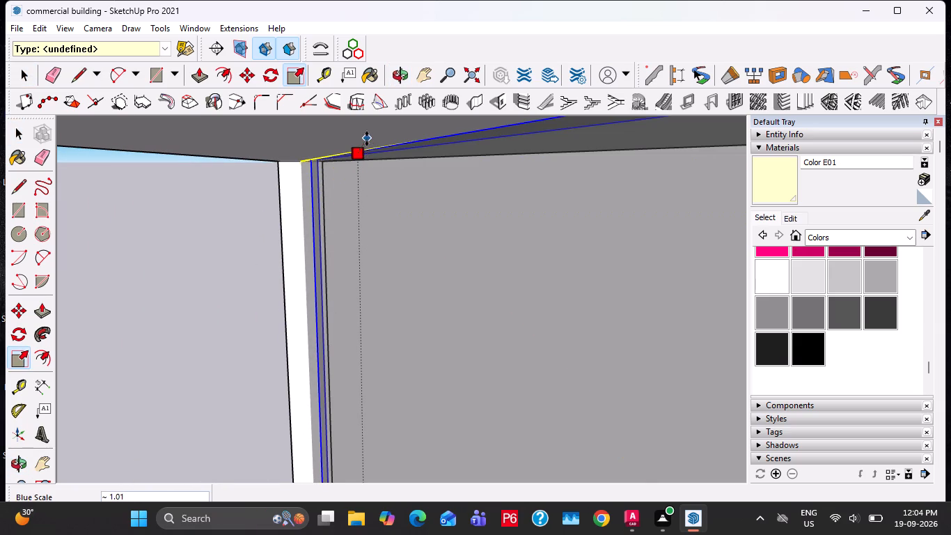
click(367, 133)
key(space)
middle_drag(326, 277, 486, 266)
scroll(480, 267, up, 1)
key(Escape)
scroll(438, 273, down, 5)
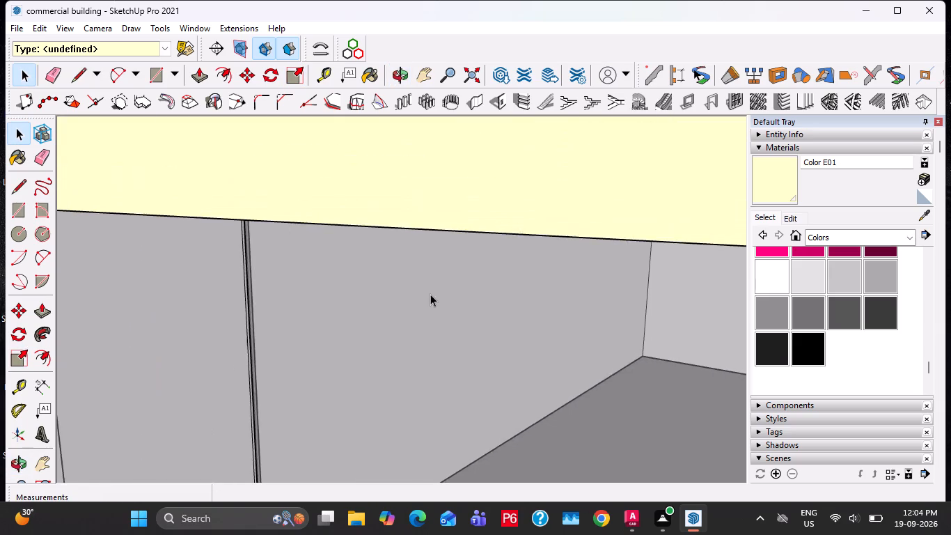
scroll(430, 294, down, 20)
scroll(430, 294, down, 12)
key(Escape)
key(space)
key(Escape)
Copy the glazing of the second storey's narrow bay beside the corner pillar up 12' 4" into the third storey's matching bay.
middle_drag(349, 323, 455, 307)
scroll(446, 297, down, 3)
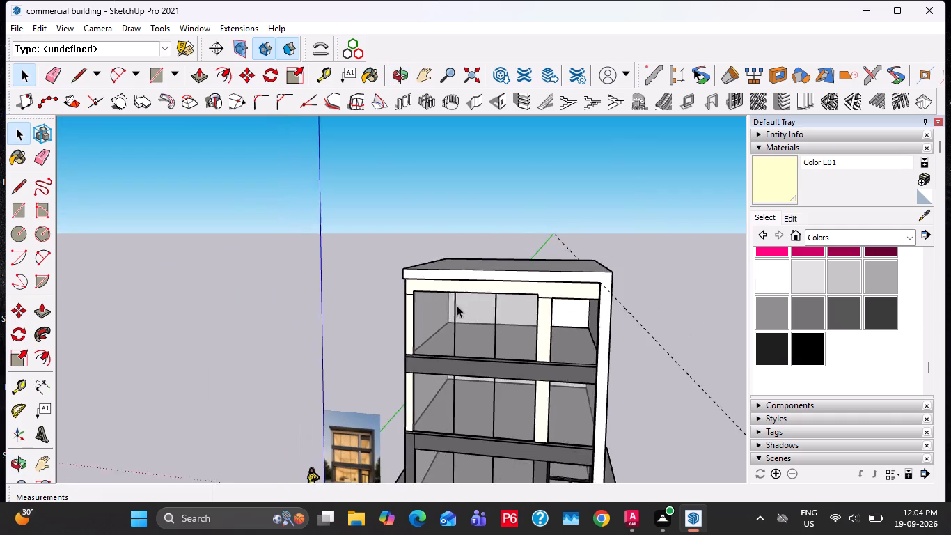
shift+middle_drag(565, 371, 553, 288)
scroll(548, 289, up, 5)
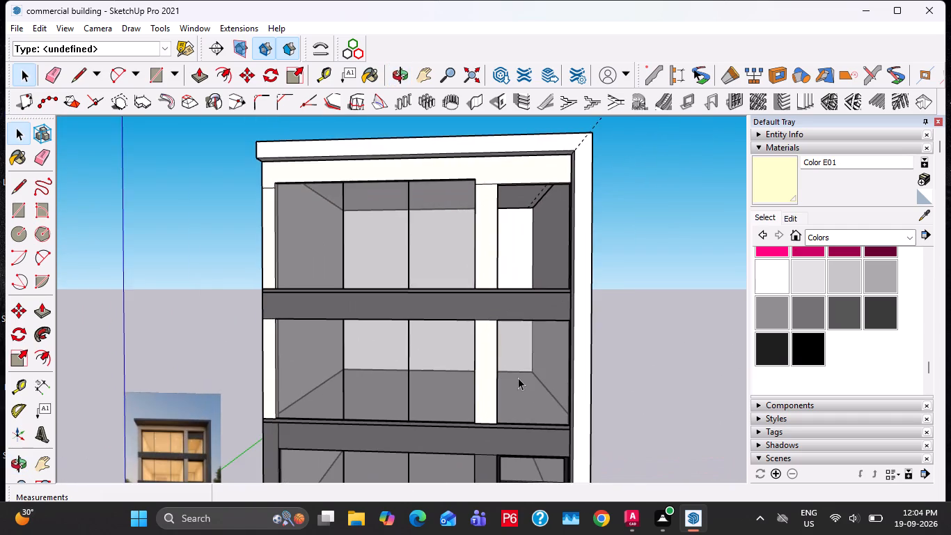
click(518, 378)
scroll(511, 404, up, 10)
middle_drag(472, 418, 459, 421)
key(m)
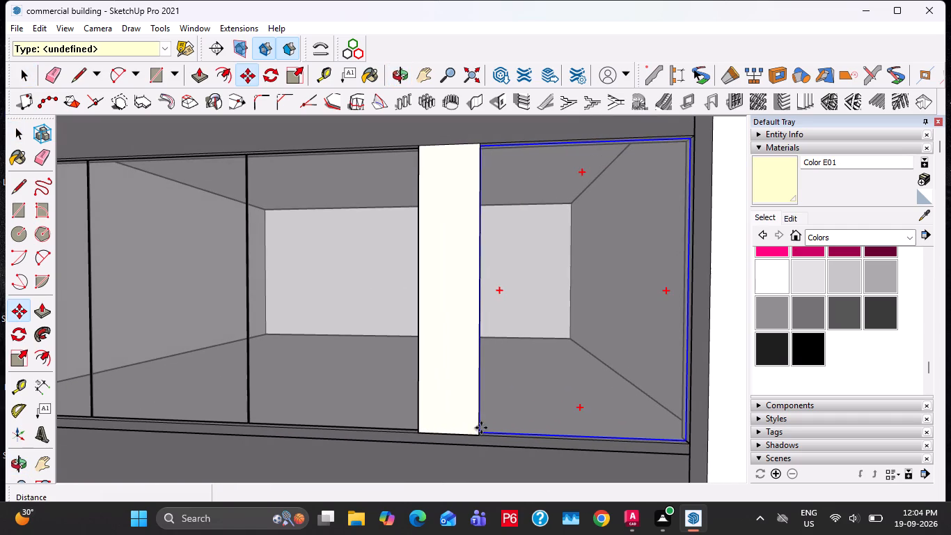
click(481, 428)
scroll(505, 322, down, 7)
shift+middle_drag(519, 257, 500, 413)
scroll(475, 329, up, 4)
click(475, 349)
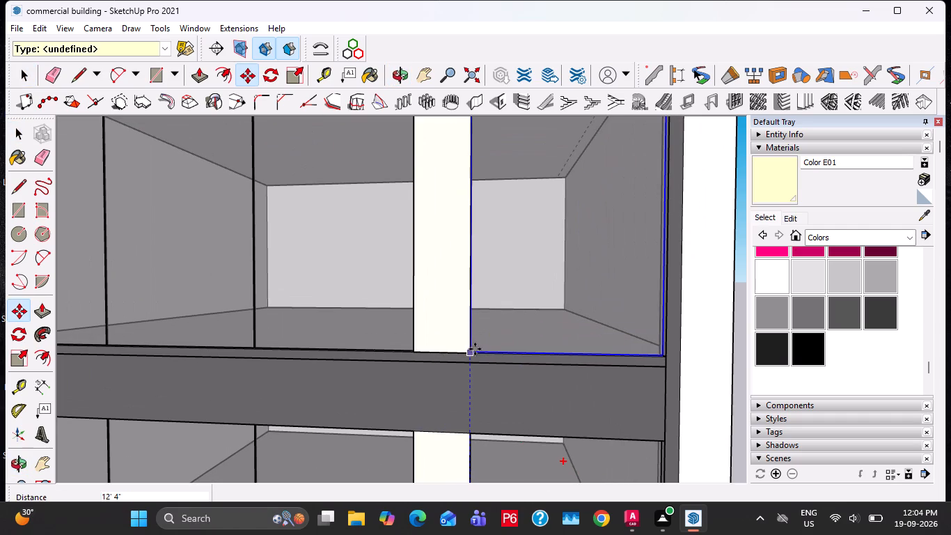
key(space)
scroll(451, 339, down, 11)
click(621, 338)
Examine the roof slab, the roof and pillar group, and the front elevation beside the reference image.
middle_drag(344, 270, 650, 254)
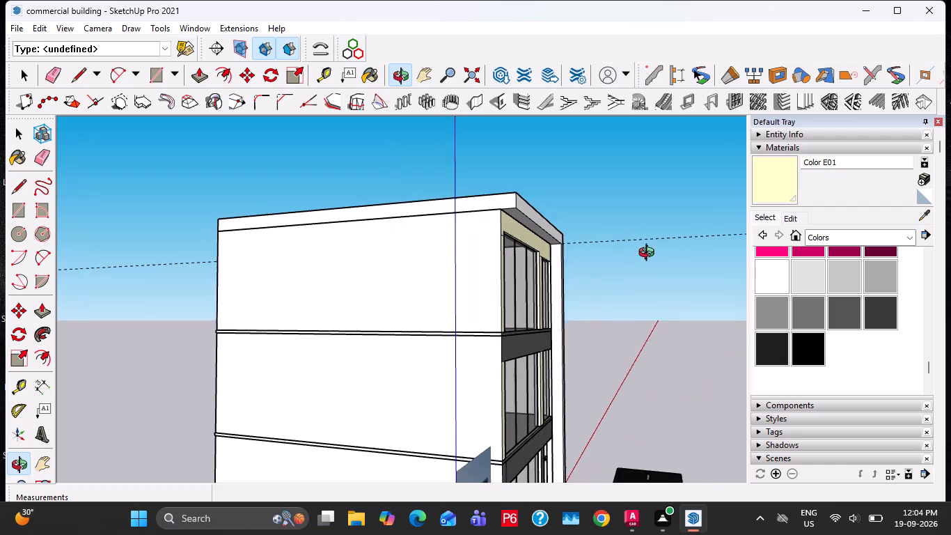
middle_drag(650, 254, 651, 256)
scroll(496, 206, up, 4)
double_click(552, 220)
middle_drag(556, 226, 440, 225)
scroll(540, 227, up, 4)
middle_click(544, 228)
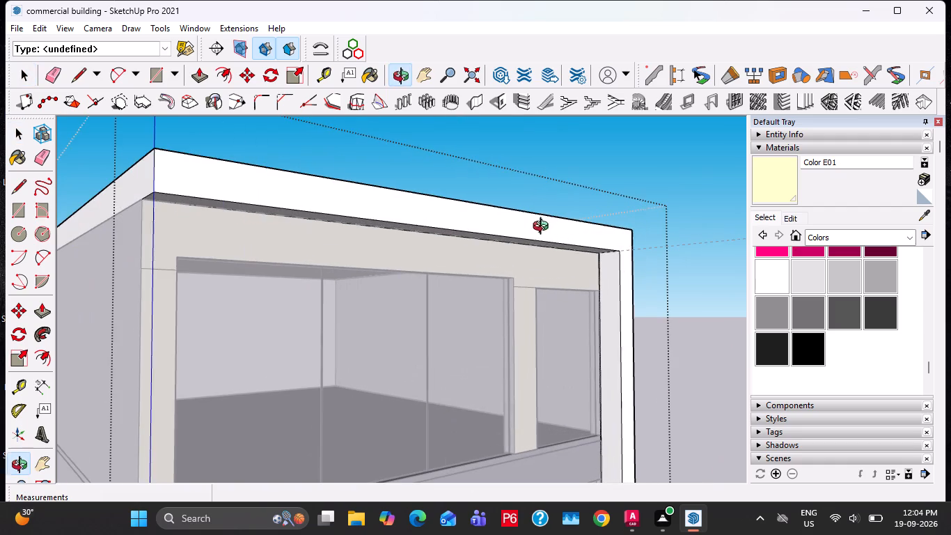
scroll(396, 380, down, 9)
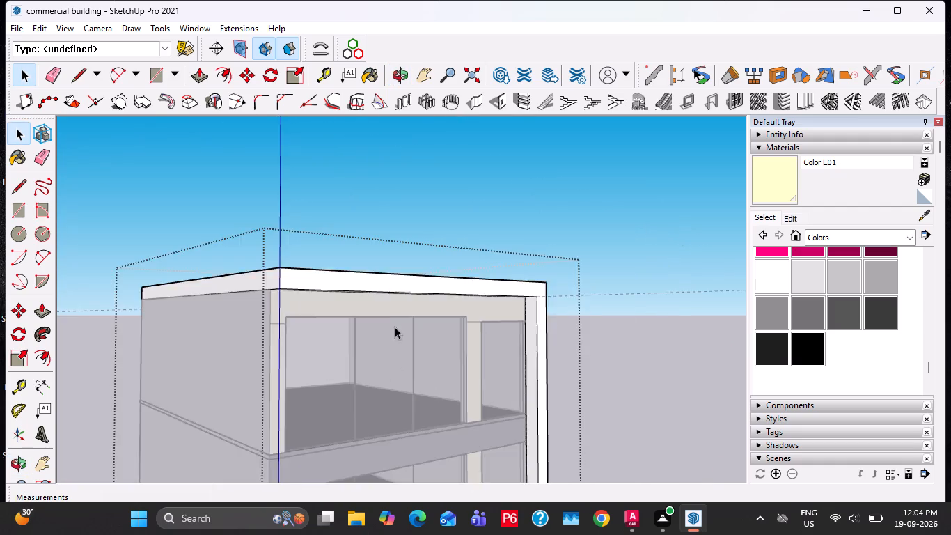
scroll(395, 327, down, 4)
click(580, 313)
middle_drag(542, 316, 399, 350)
scroll(399, 350, down, 4)
shift+middle_drag(306, 341, 492, 238)
scroll(466, 335, up, 2)
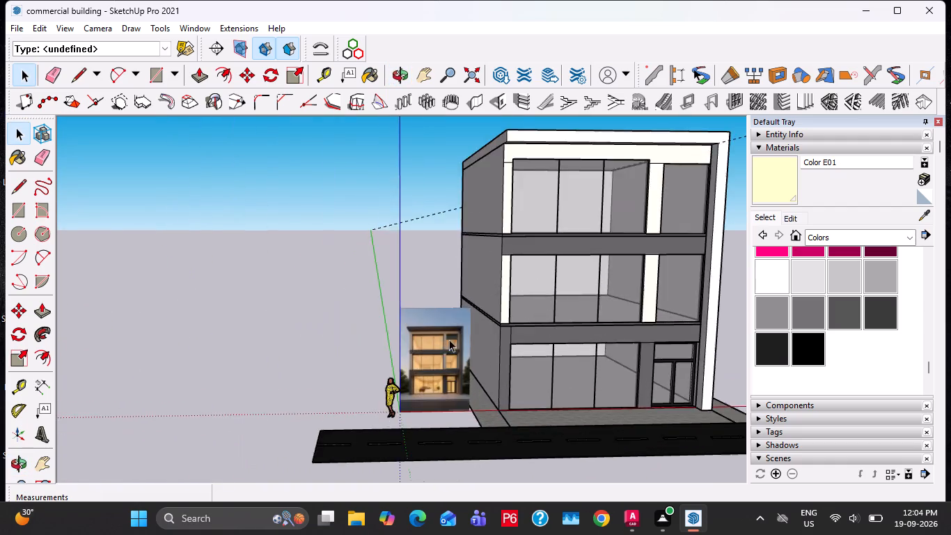
scroll(449, 339, up, 13)
shift+scroll(539, 310, up, 1)
shift+middle_drag(533, 307, 149, 412)
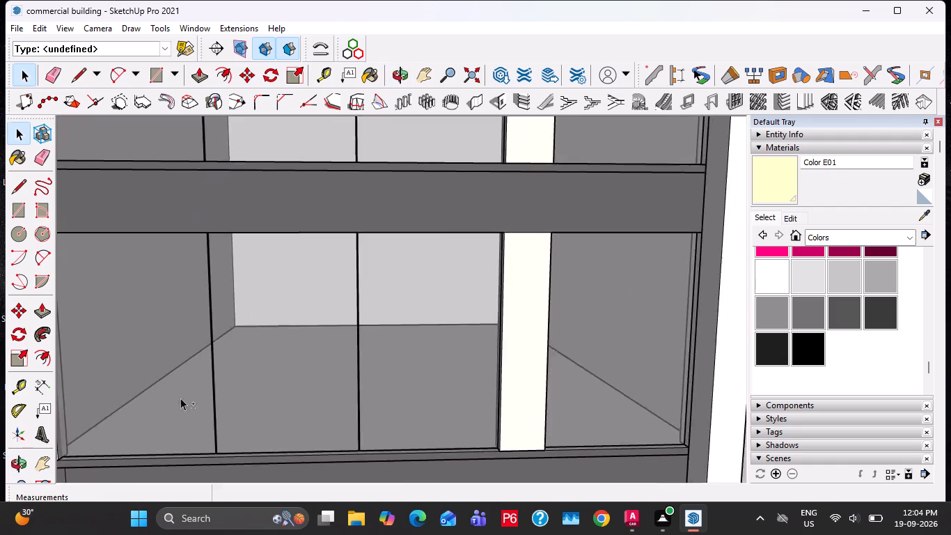
shift+scroll(236, 339, down, 6)
shift+middle_drag(300, 267, 335, 442)
shift+middle_drag(293, 245, 283, 295)
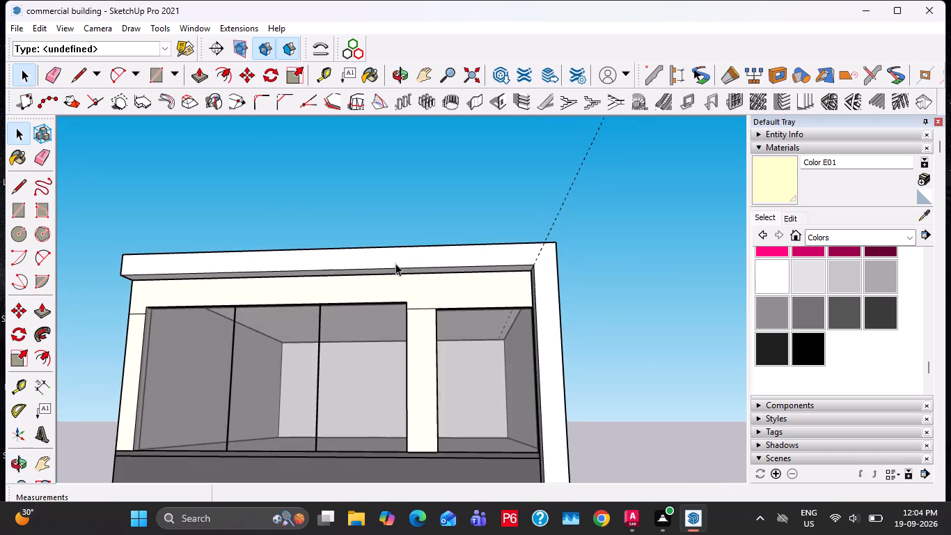
Open the roof and pillar group and push the roof slab's front underside up 6".
double_click(395, 263)
scroll(356, 271, up, 4)
click(306, 283)
click(302, 270)
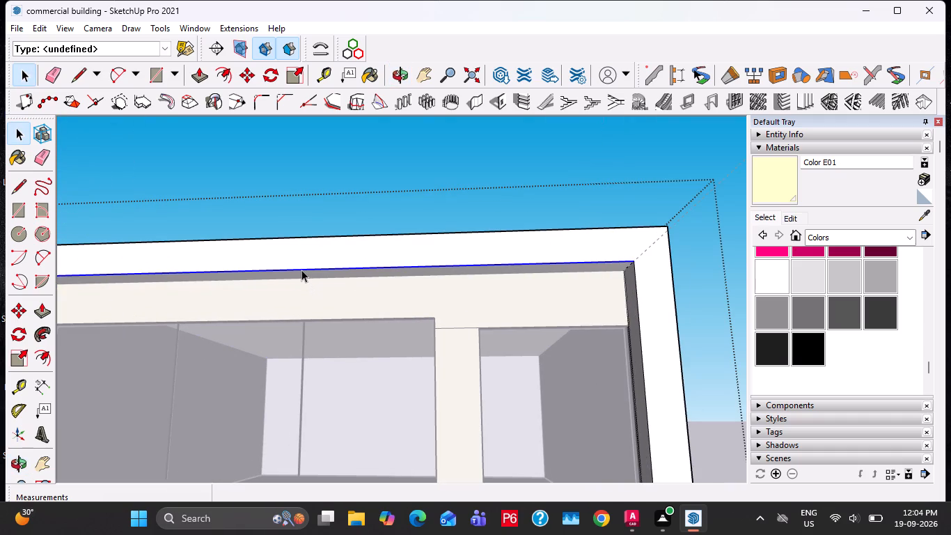
click(301, 270)
click(302, 277)
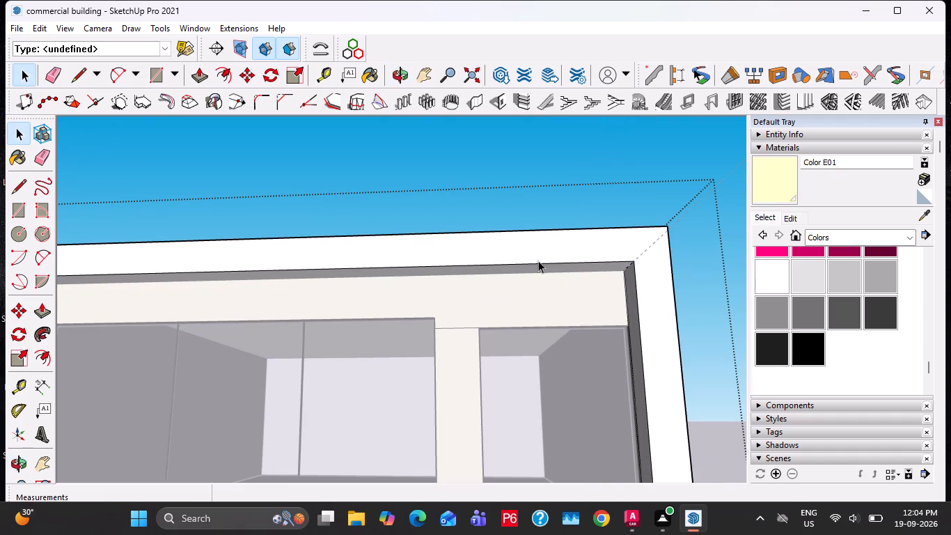
middle_drag(536, 274, 517, 247)
click(512, 270)
key(p)
click(512, 270)
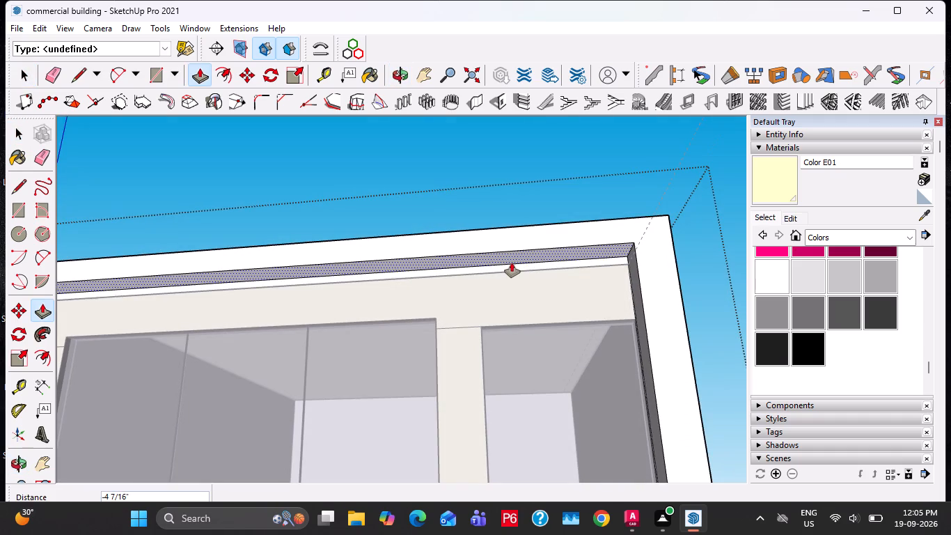
text(6")
key(Return)
key(space)
middle_drag(535, 286, 549, 296)
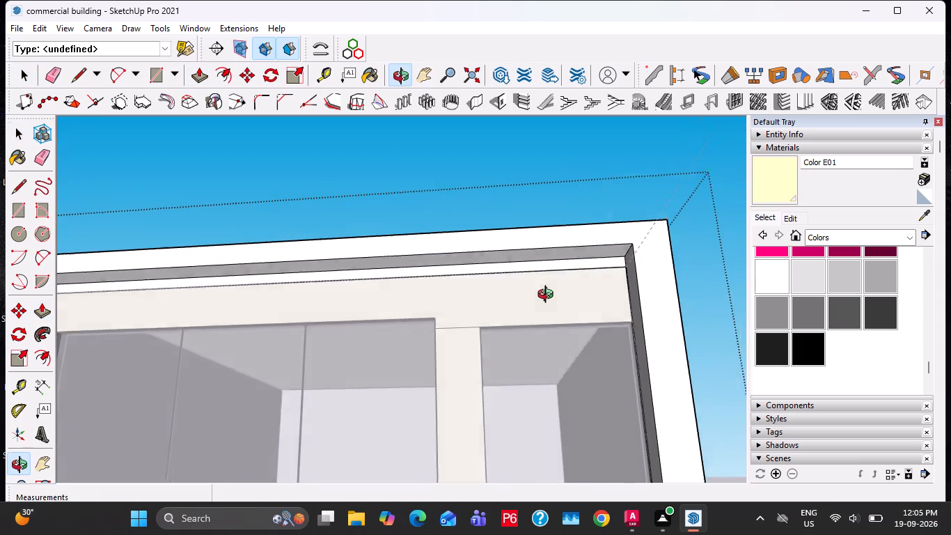
middle_drag(549, 296, 652, 356)
key(Escape)
key(Escape)
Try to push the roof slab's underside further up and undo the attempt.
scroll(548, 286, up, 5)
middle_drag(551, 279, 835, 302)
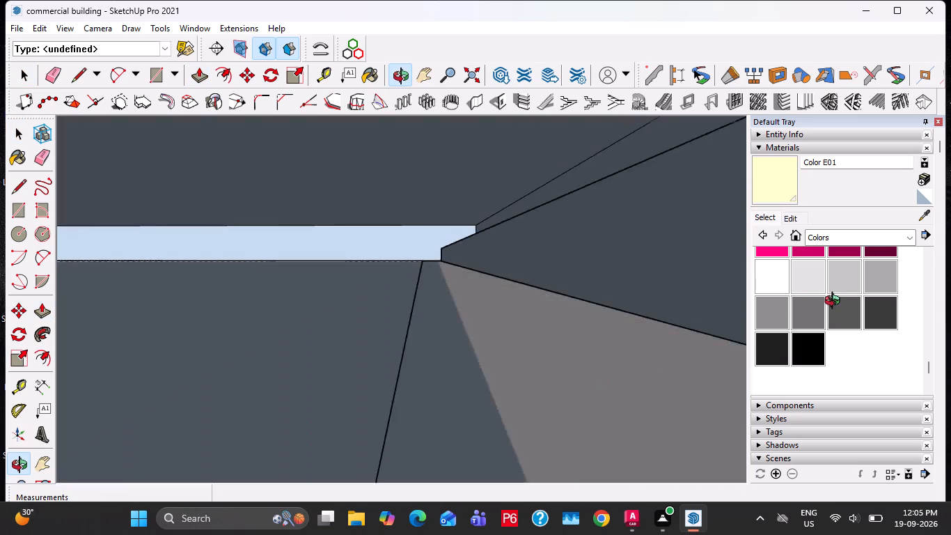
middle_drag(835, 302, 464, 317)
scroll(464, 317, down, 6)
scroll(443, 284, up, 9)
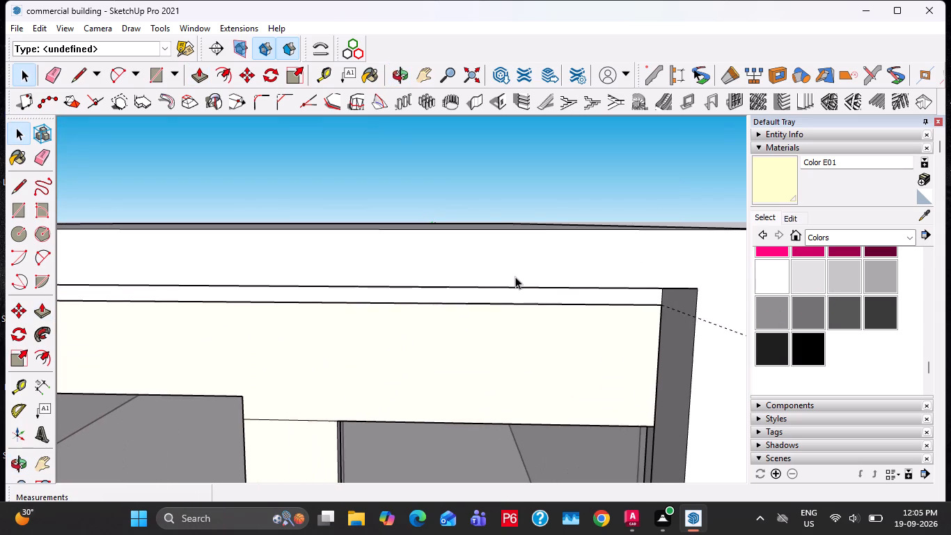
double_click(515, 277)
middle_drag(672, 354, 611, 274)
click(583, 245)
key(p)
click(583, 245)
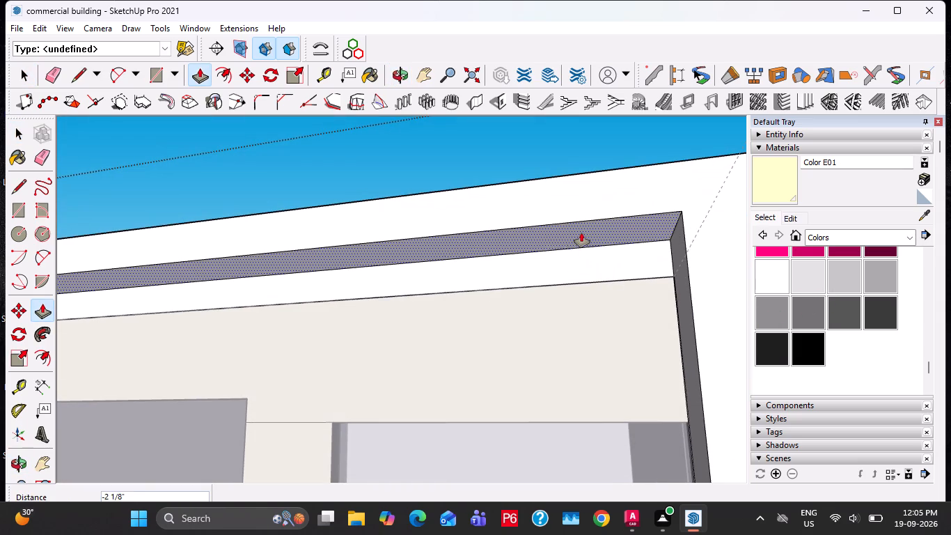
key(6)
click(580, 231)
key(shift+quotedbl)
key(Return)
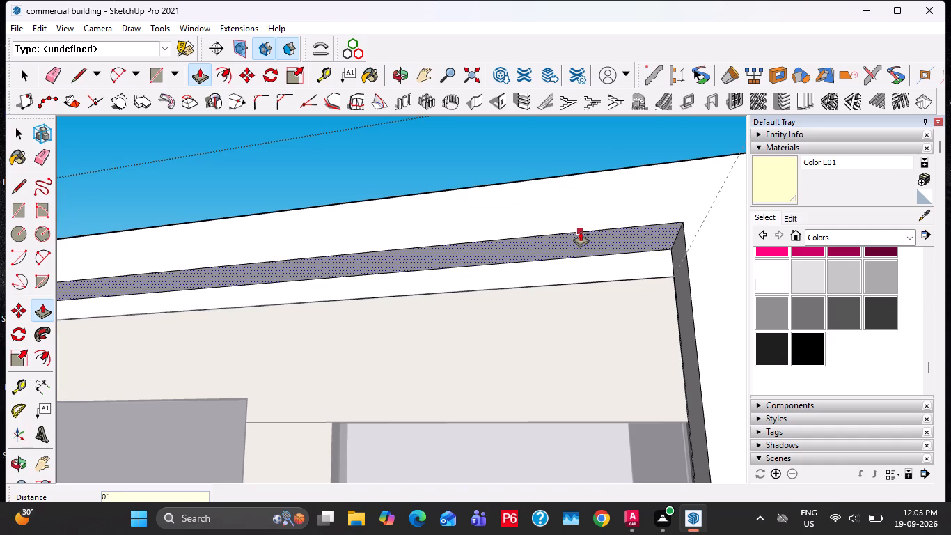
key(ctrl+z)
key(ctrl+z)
Push the roof slab's front underside up by another 6" to thin the projecting roof edge.
key(space)
triple_click(579, 244)
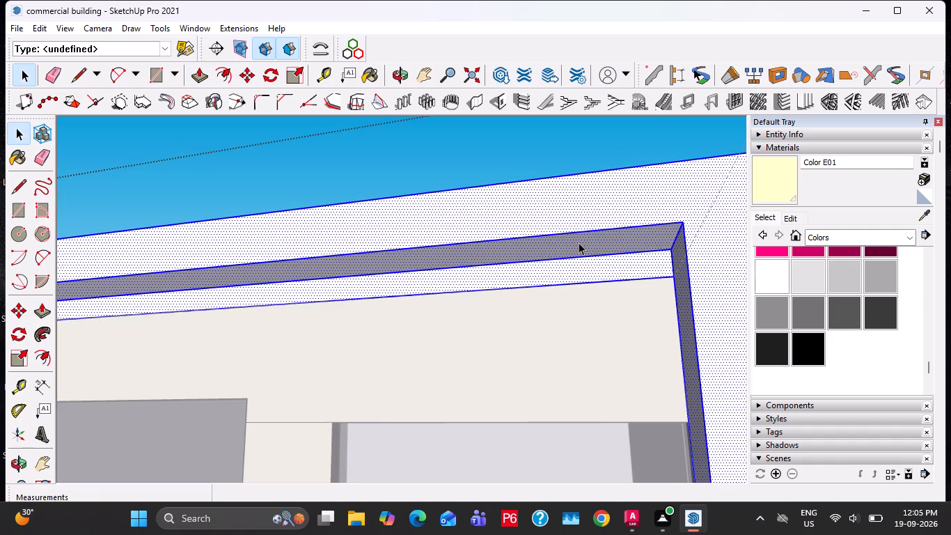
key(p)
click(581, 246)
text(6")
key(Return)
key(space)
middle_drag(587, 245, 648, 334)
key(Escape)
scroll(559, 300, down, 9)
key(Escape)
key(Escape)
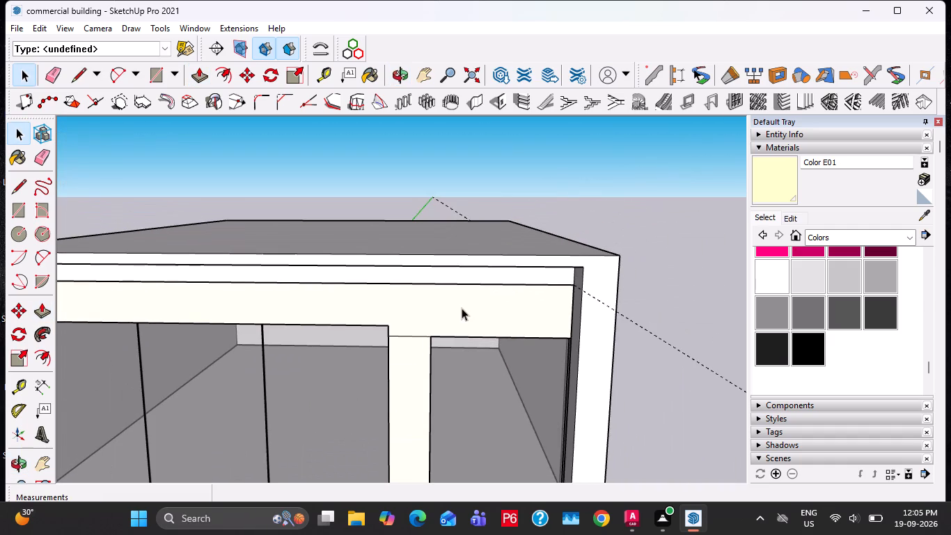
Paint the white strip between the roof edge and the third storey's front beam with Color E01 sampled from that beam.
scroll(446, 304, up, 6)
double_click(580, 256)
click(592, 249)
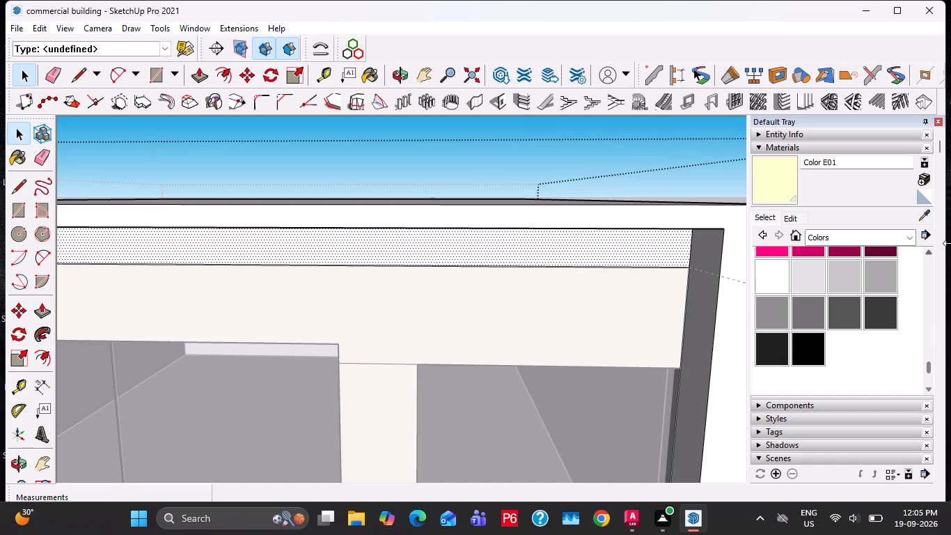
click(927, 215)
click(567, 323)
click(586, 254)
key(space)
key(Escape)
scroll(525, 302, down, 6)
key(space)
key(Escape)
key(Escape)
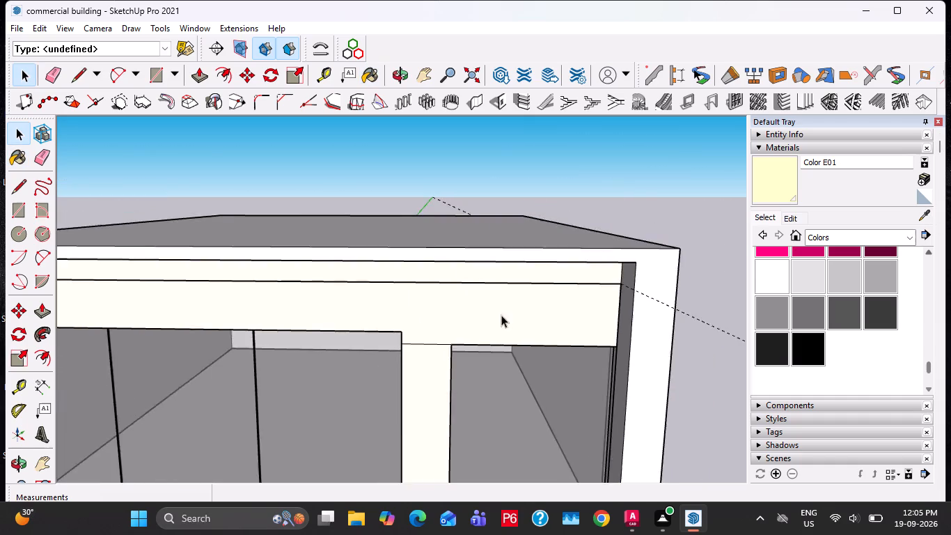
Paint the roof slab and full-height corner pillar group with Color M06 sampled from the dark beam below the third storey.
scroll(501, 315, down, 8)
shift+middle_drag(455, 397, 435, 249)
scroll(469, 270, down, 2)
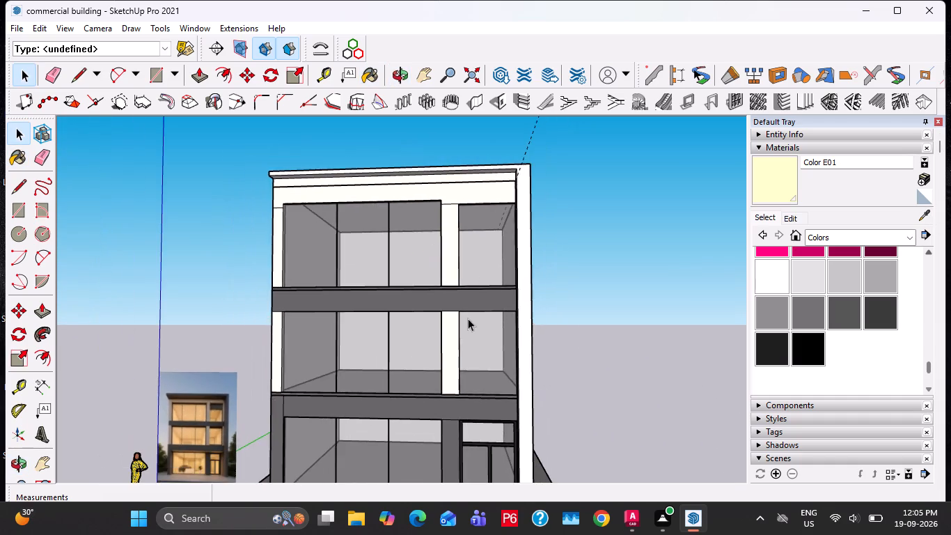
middle_drag(489, 336, 519, 349)
scroll(332, 349, down, 2)
shift+scroll(256, 403, up, 5)
shift+middle_drag(576, 267, 499, 371)
shift+scroll(502, 365, up, 1)
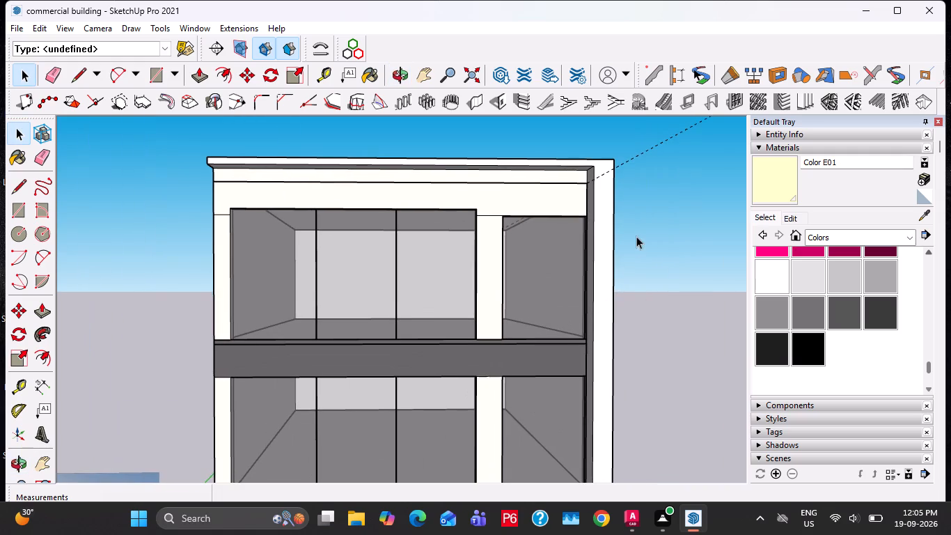
click(932, 215)
click(562, 360)
click(606, 334)
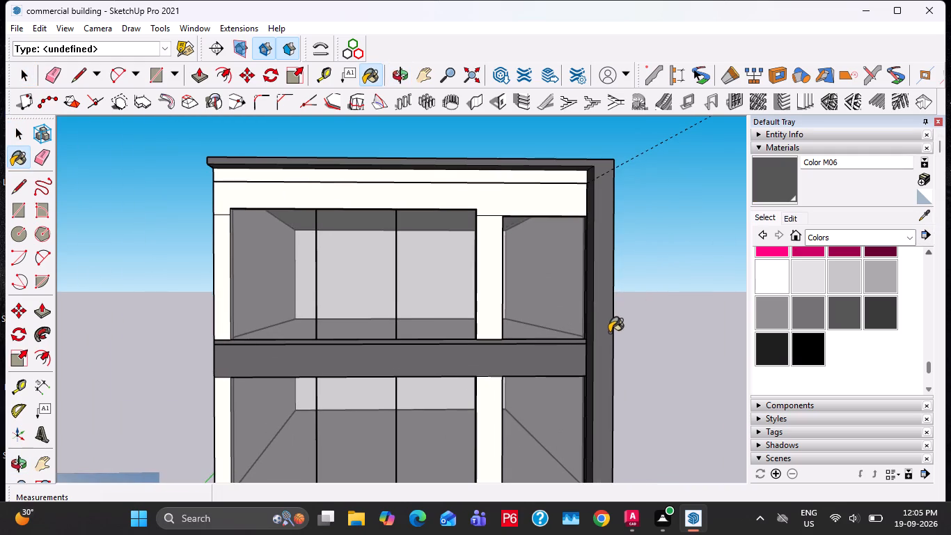
key(space)
key(Escape)
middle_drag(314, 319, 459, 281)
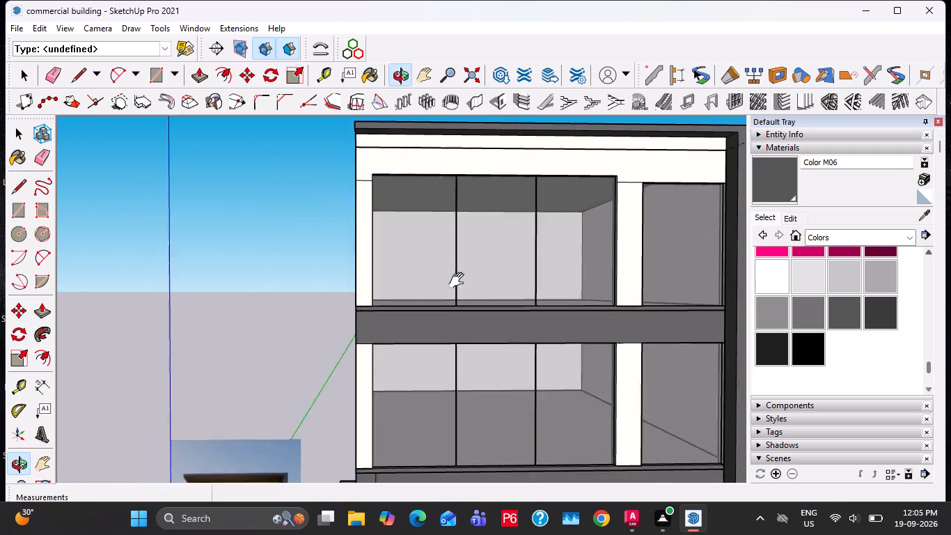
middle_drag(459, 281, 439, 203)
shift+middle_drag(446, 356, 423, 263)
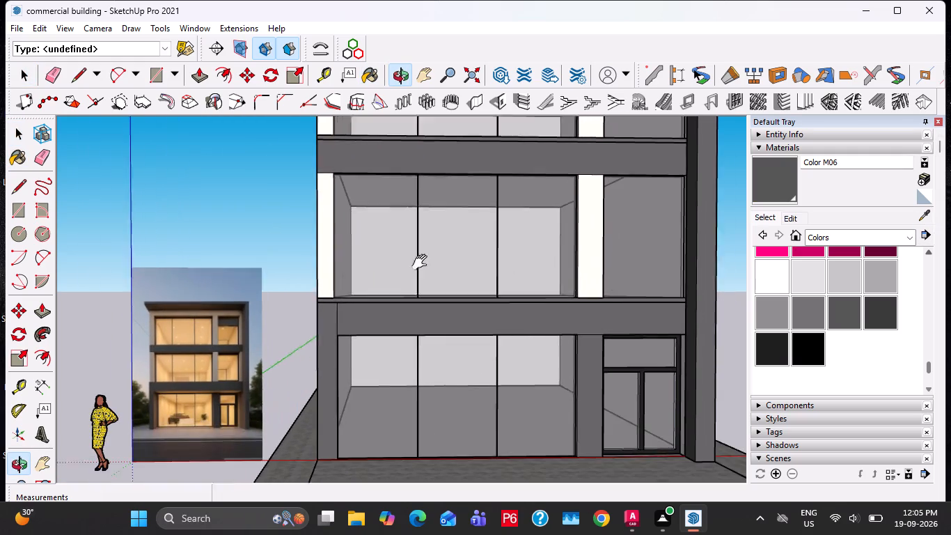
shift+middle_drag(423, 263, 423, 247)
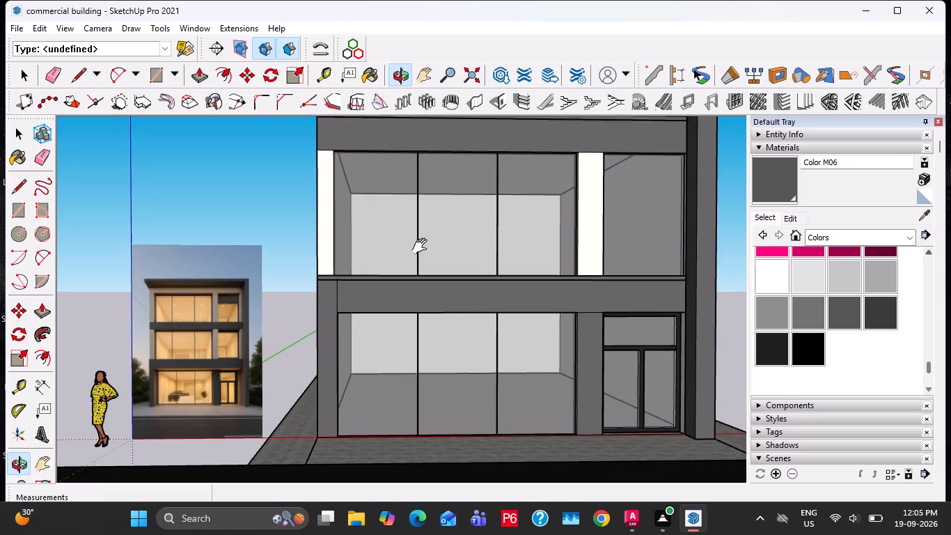
Erase the seam lines between the third storey's white front beam and the two white columns below it.
shift+middle_drag(423, 247, 414, 293)
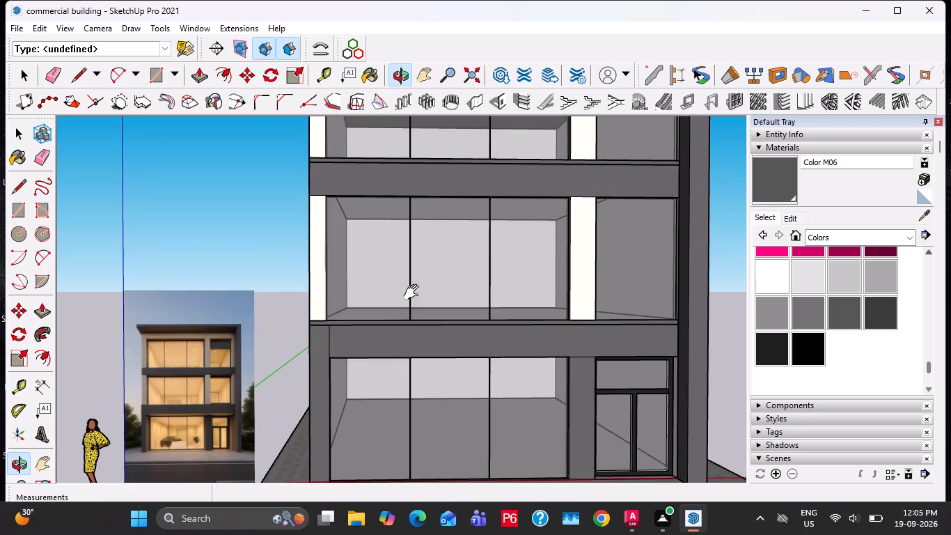
shift+middle_drag(414, 293, 388, 424)
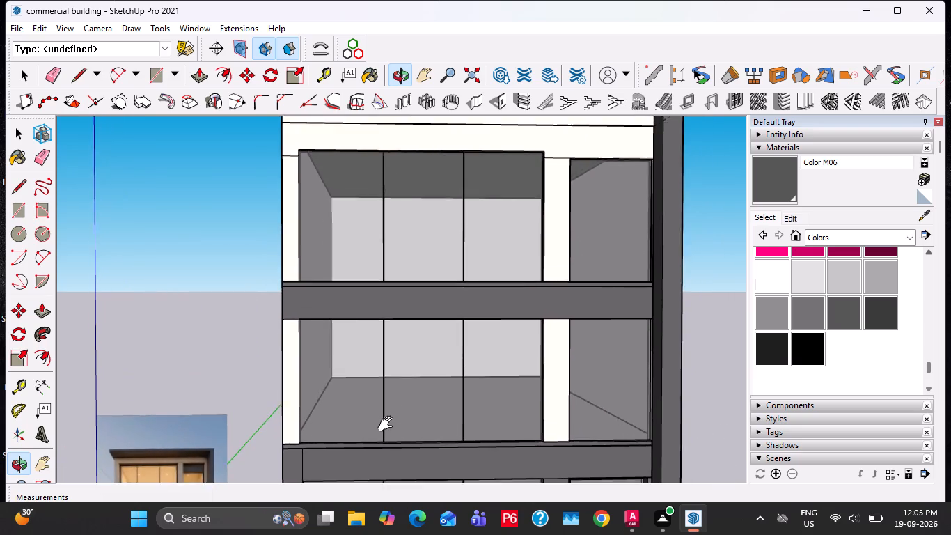
shift+middle_drag(388, 424, 371, 470)
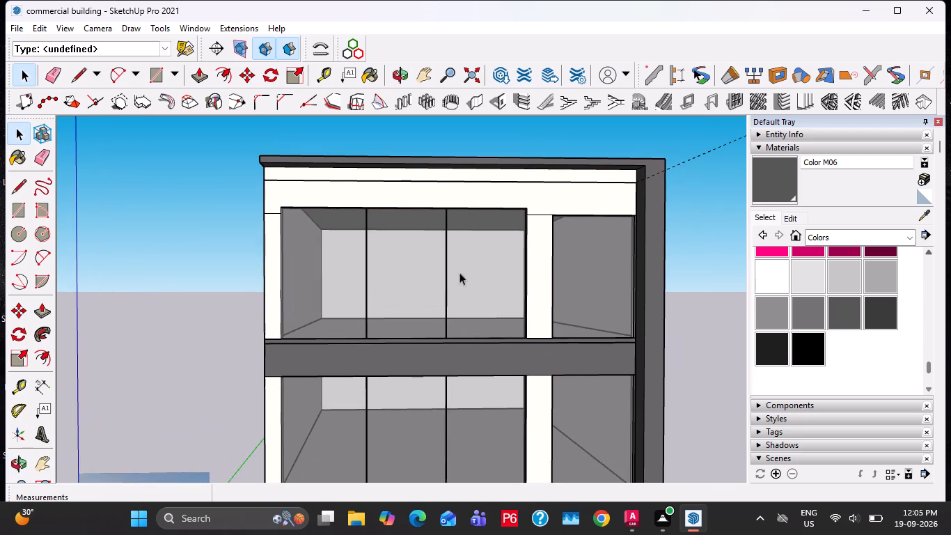
double_click(526, 218)
click(537, 210)
key(w)
drag(537, 209, 540, 222)
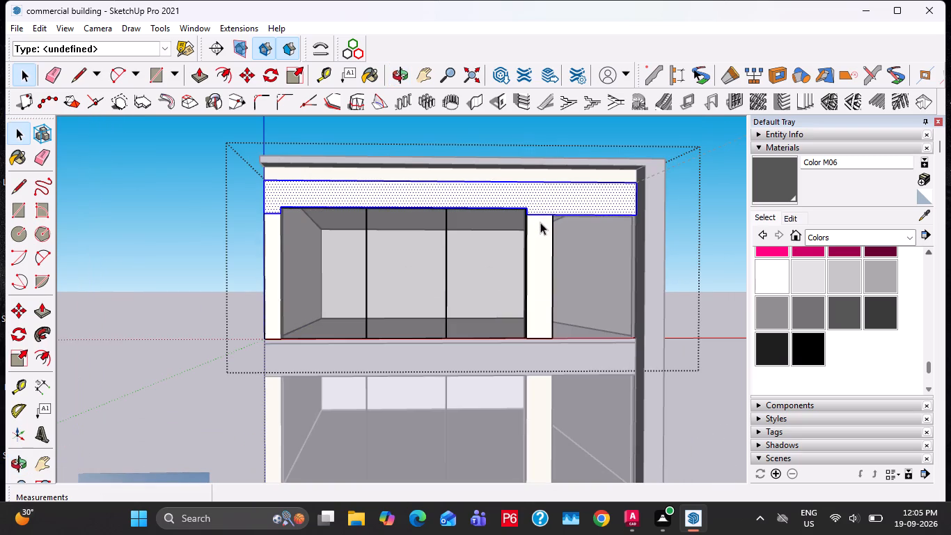
key(e)
drag(540, 208, 540, 221)
drag(271, 211, 269, 226)
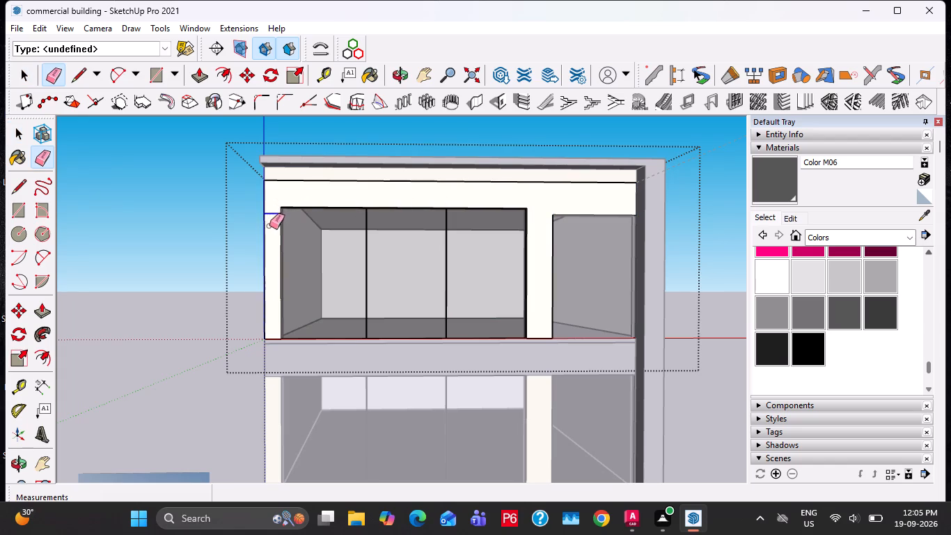
drag(269, 226, 271, 237)
key(space)
key(Escape)
key(Escape)
key(Escape)
Examine the whole building's front elevation and sides against the reference image.
scroll(421, 189, down, 4)
middle_drag(507, 351, 497, 299)
shift+scroll(497, 290, down, 3)
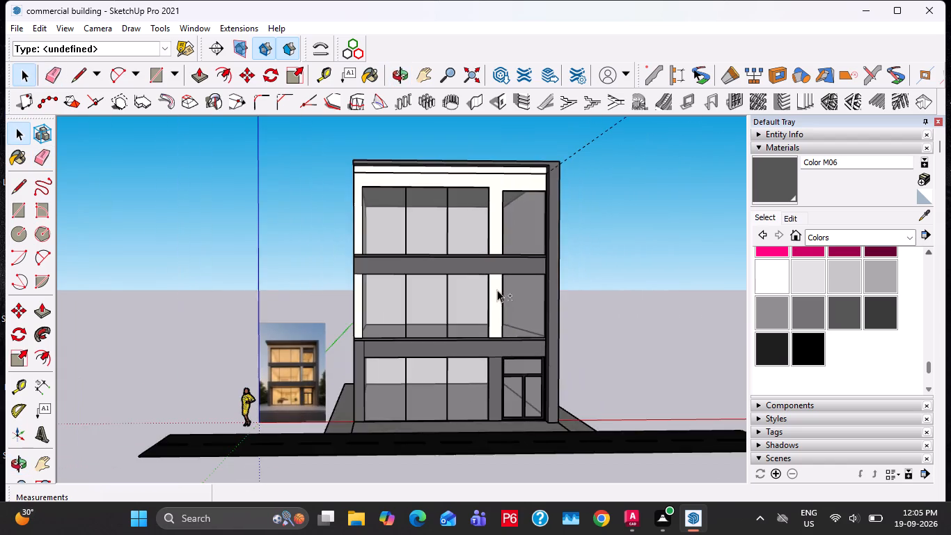
shift+middle_drag(517, 353, 489, 369)
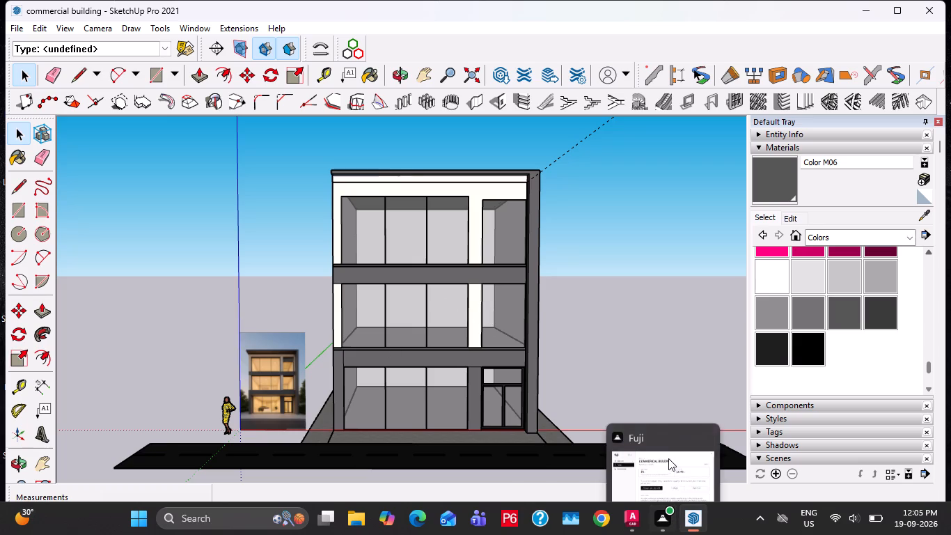
key(Escape)
key(Escape)
key(Escape)
key(Escape)
key(Escape)
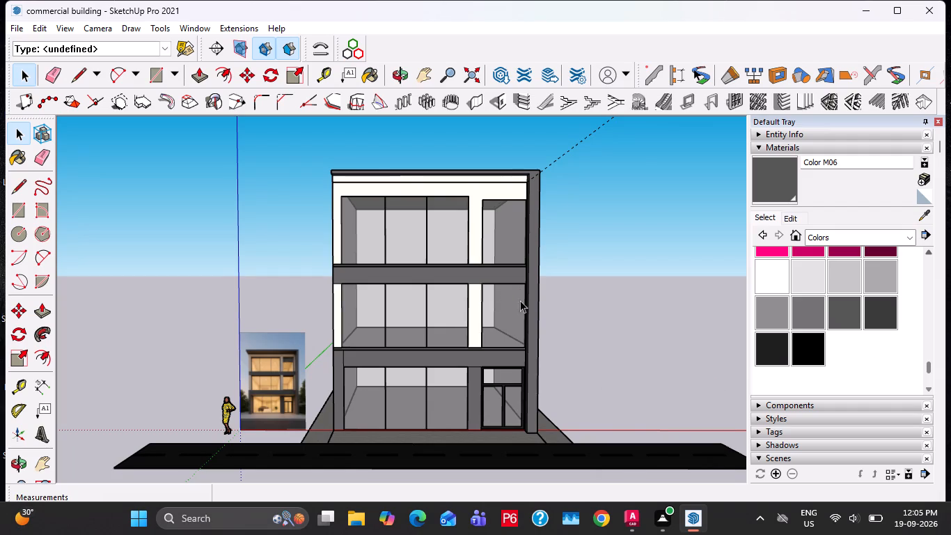
middle_drag(526, 300, 235, 319)
middle_drag(587, 350, 815, 364)
middle_drag(636, 350, 695, 345)
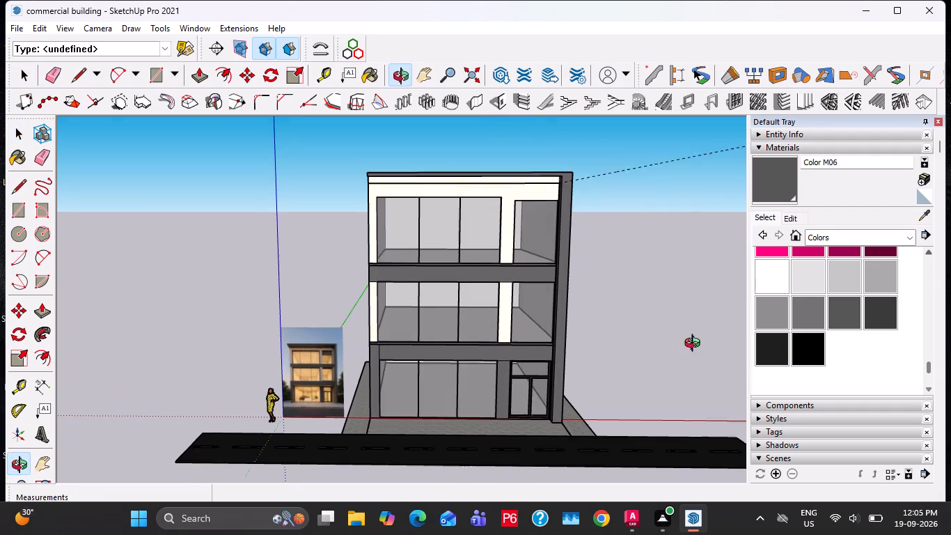
middle_drag(695, 345, 697, 346)
key(Escape)
Save the model.
key(ctrl+s)
Hide the three-pane window frame group in the third storey's front opening.
scroll(353, 352, up, 3)
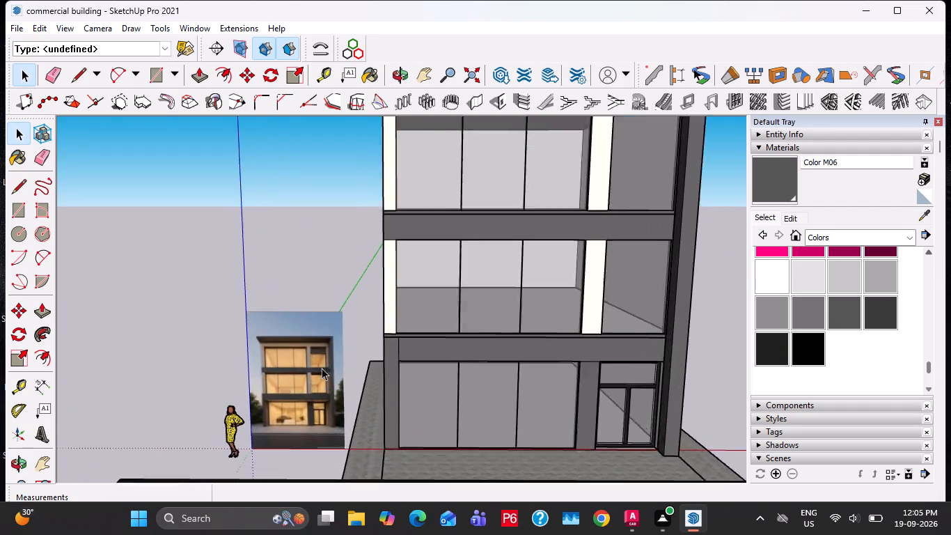
scroll(322, 368, up, 8)
middle_drag(343, 357, 423, 352)
shift+middle_drag(464, 296, 377, 421)
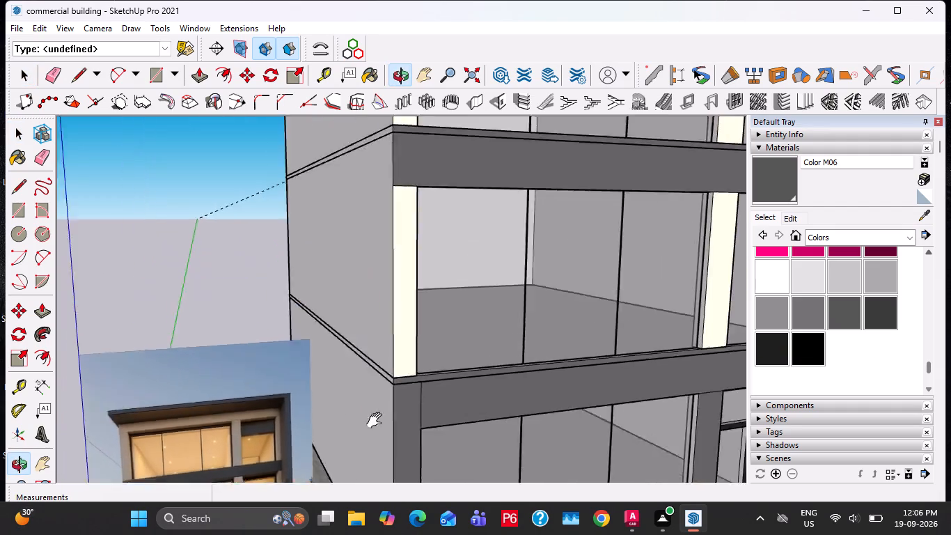
shift+middle_drag(377, 421, 278, 444)
scroll(383, 369, down, 5)
shift+middle_drag(448, 297, 357, 413)
scroll(358, 396, up, 1)
click(372, 357)
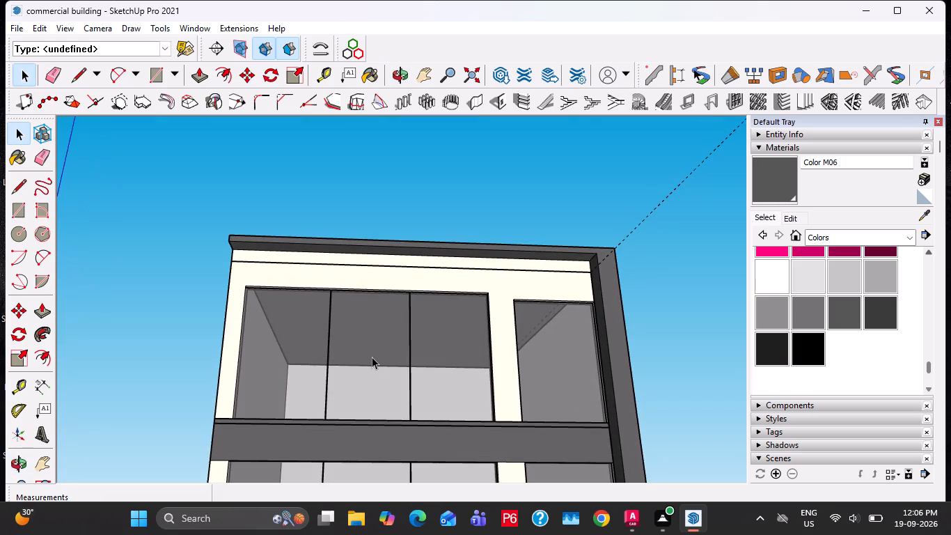
double_click(372, 356)
right_click(372, 356)
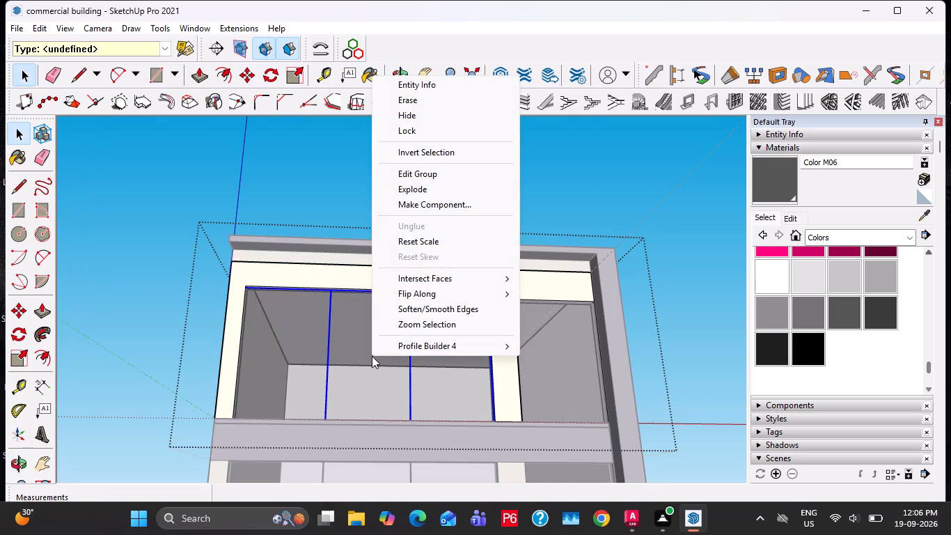
click(436, 119)
key(Escape)
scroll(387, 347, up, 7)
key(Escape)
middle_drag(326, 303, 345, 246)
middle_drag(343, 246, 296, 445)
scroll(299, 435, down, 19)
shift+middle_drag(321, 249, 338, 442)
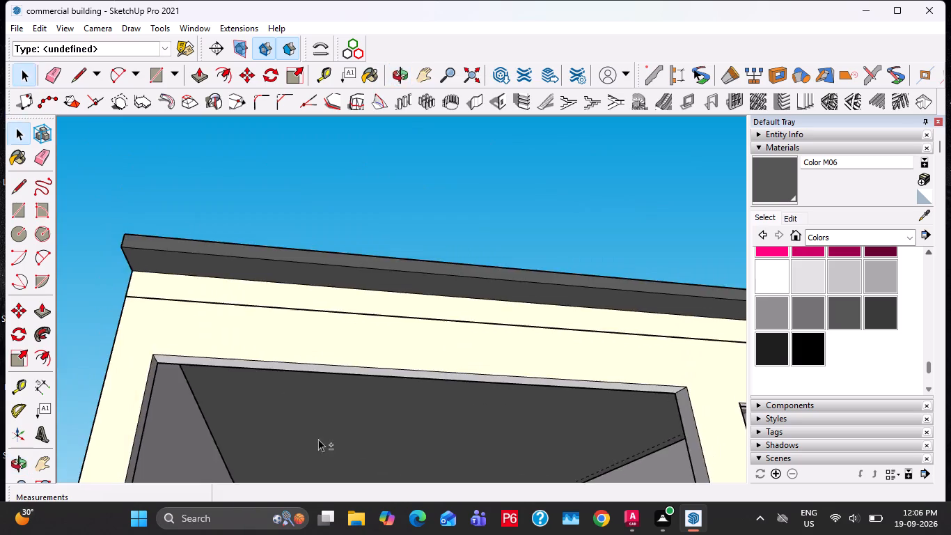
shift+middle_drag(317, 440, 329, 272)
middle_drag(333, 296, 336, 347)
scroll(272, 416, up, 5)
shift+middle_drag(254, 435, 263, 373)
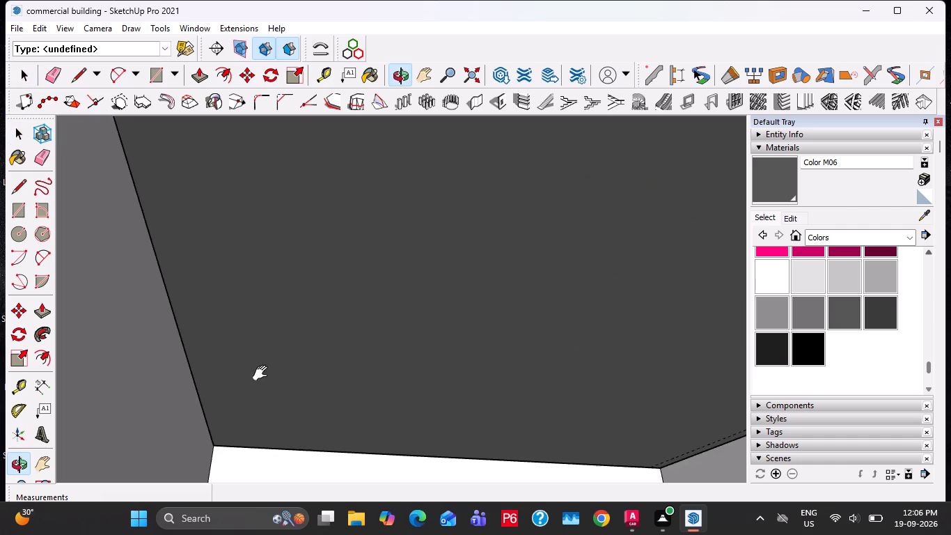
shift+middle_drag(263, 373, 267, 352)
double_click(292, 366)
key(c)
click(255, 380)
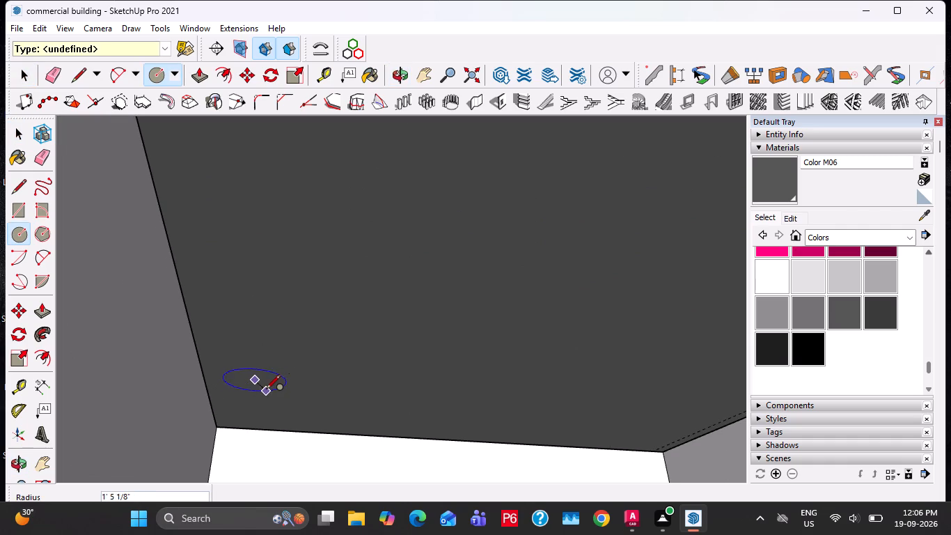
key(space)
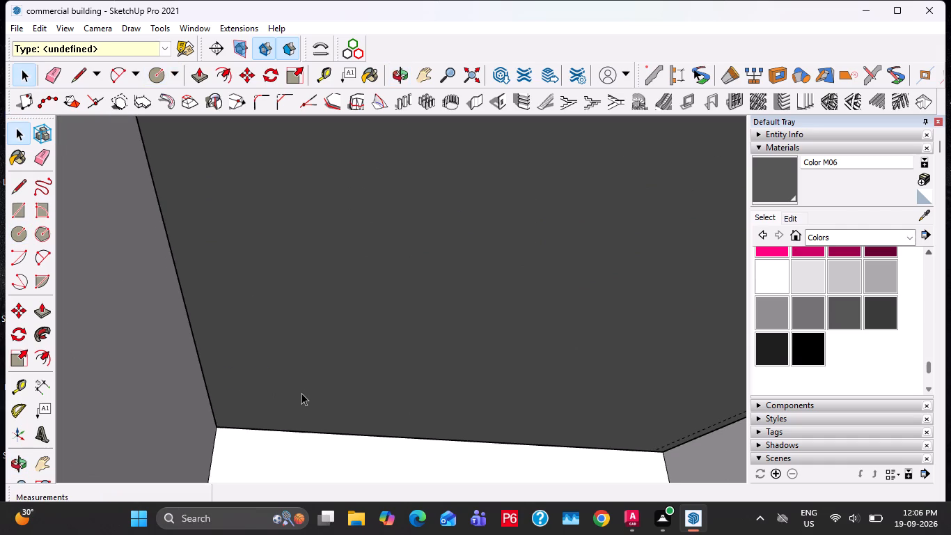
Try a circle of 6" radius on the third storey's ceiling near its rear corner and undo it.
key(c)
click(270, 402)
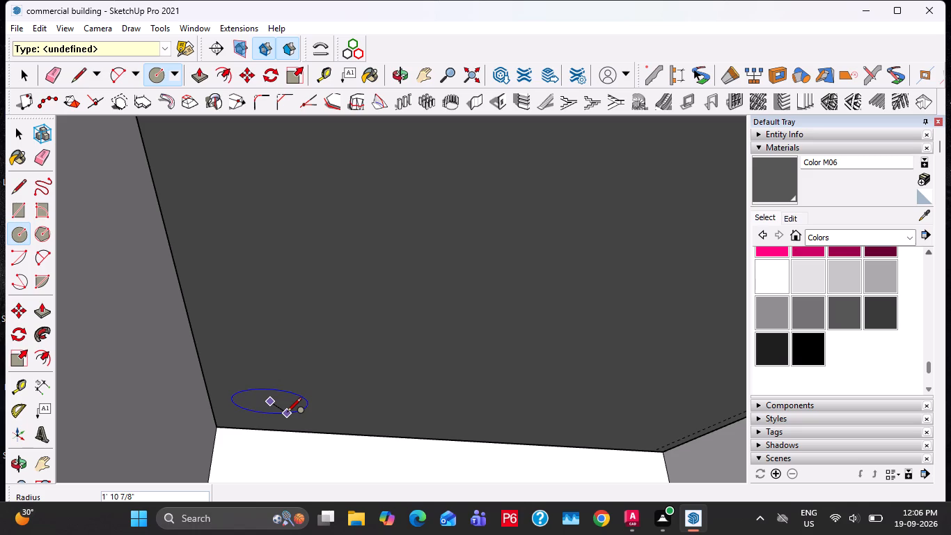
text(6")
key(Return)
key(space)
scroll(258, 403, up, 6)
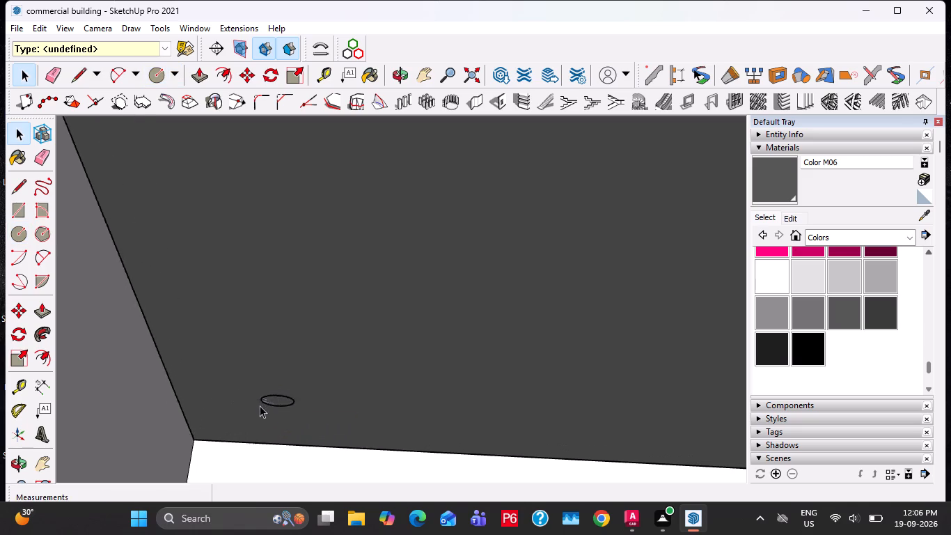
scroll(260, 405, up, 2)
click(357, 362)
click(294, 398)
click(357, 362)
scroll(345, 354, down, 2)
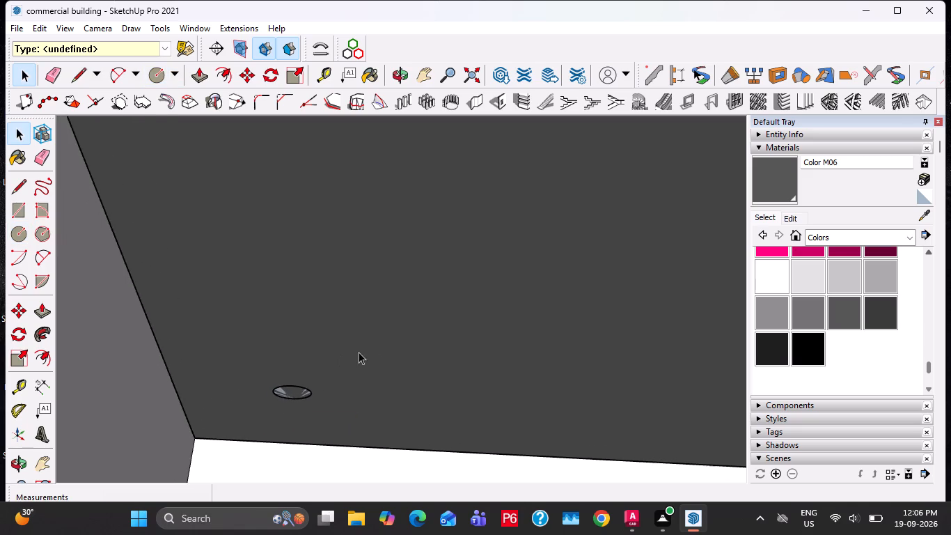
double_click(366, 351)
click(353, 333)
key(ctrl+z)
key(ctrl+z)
Draw a circle of 1' radius on the third storey's ceiling near its rear corner for a ceiling light.
triple_click(316, 352)
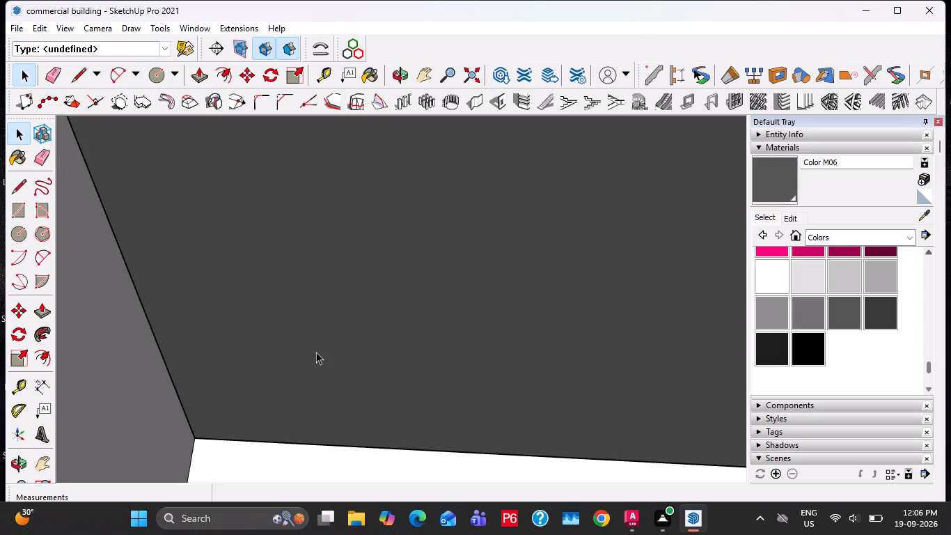
key(c)
click(304, 389)
text(1')
key(Return)
key(space)
double_click(311, 389)
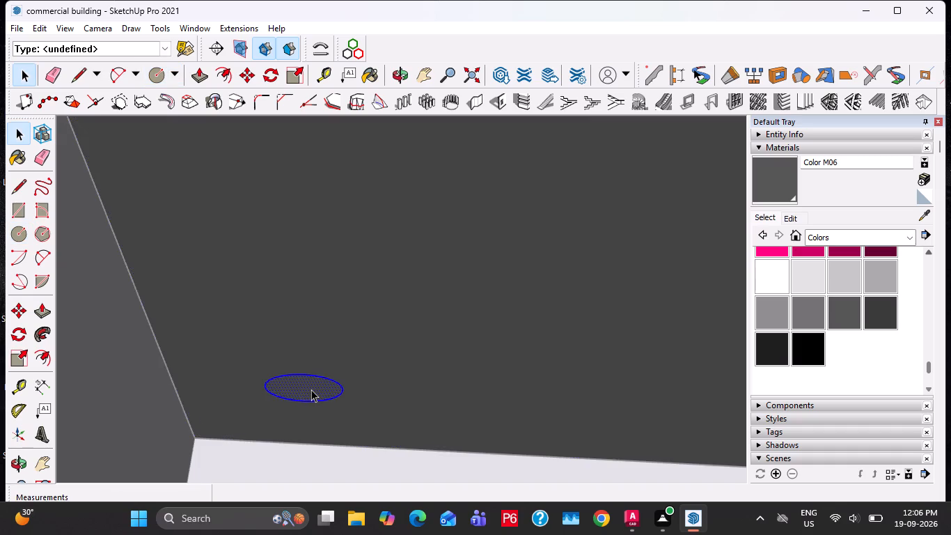
scroll(311, 389, down, 6)
key(m)
key(space)
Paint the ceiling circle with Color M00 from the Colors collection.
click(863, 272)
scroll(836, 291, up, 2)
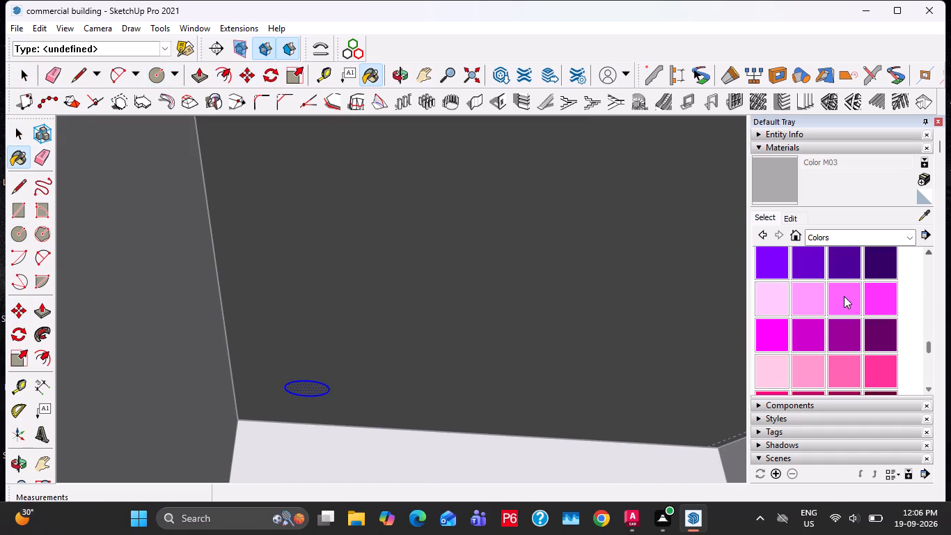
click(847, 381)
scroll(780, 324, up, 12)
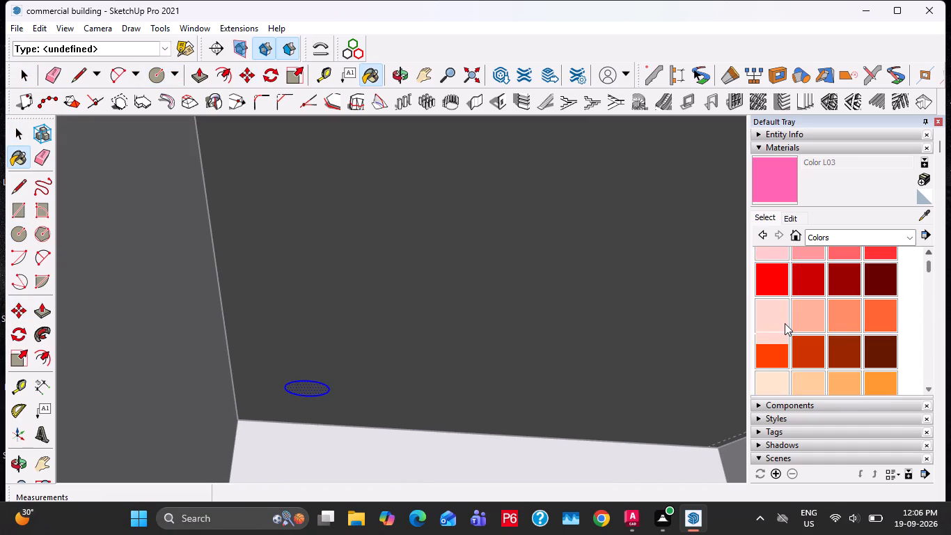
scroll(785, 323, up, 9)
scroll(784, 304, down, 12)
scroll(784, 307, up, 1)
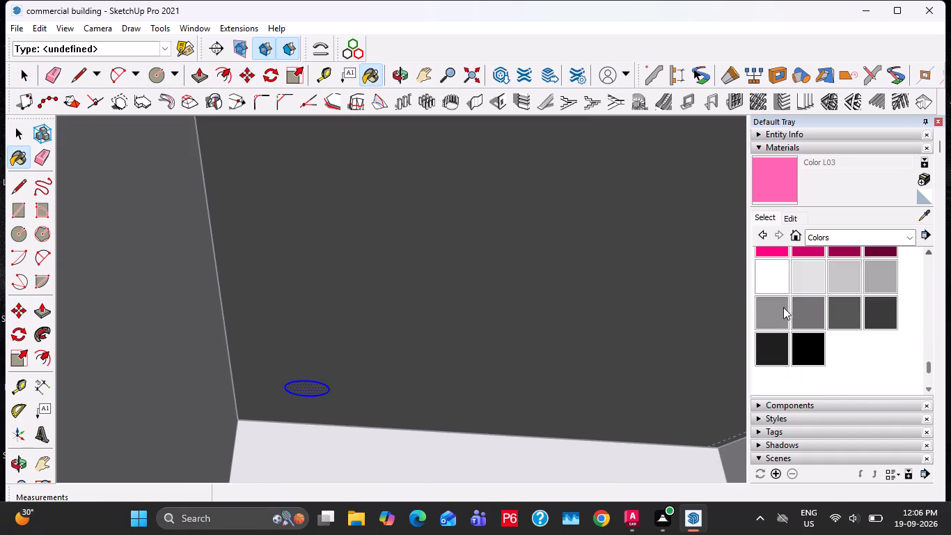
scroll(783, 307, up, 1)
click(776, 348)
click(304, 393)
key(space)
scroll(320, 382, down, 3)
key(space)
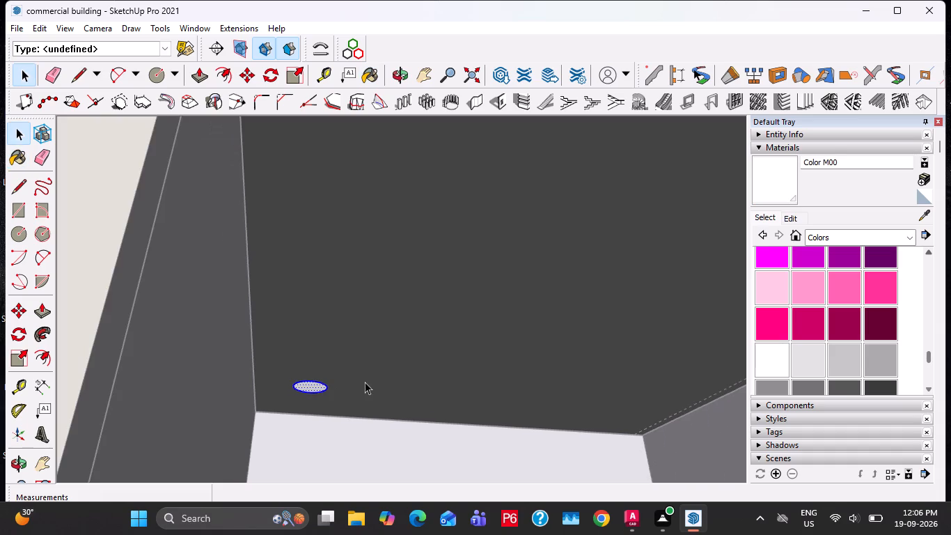
Paint the ceiling circle with Color L04.
middle_drag(376, 377, 347, 397)
middle_drag(345, 401, 346, 435)
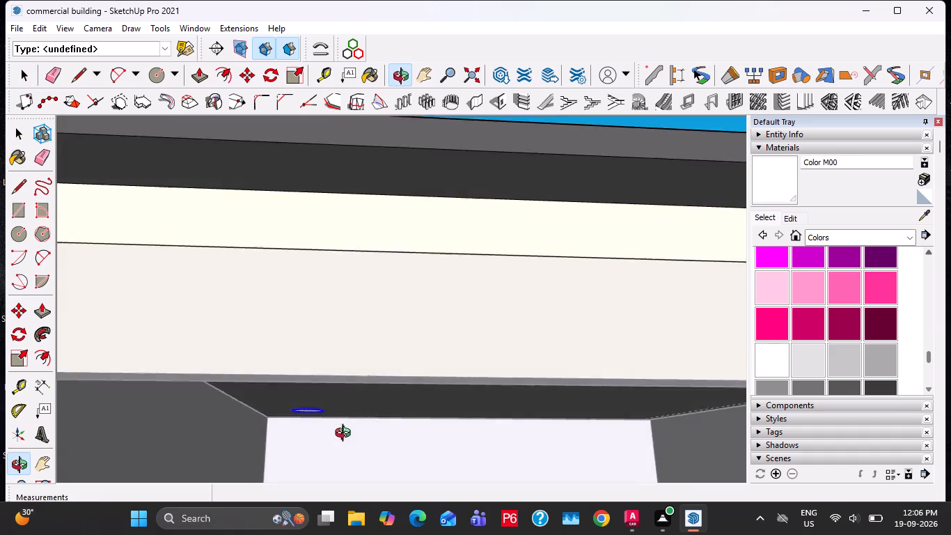
middle_drag(346, 435, 349, 378)
click(895, 286)
scroll(461, 382, up, 4)
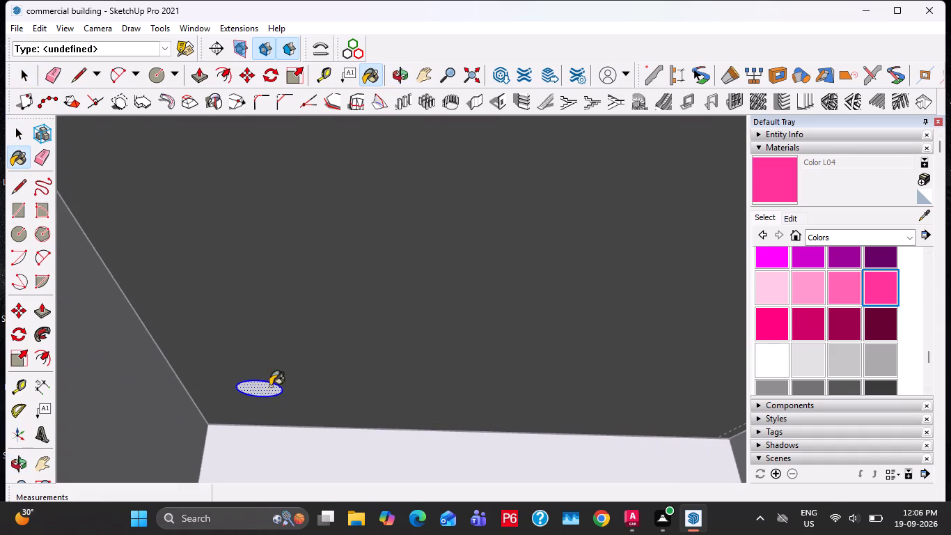
scroll(270, 386, up, 1)
click(265, 391)
key(space)
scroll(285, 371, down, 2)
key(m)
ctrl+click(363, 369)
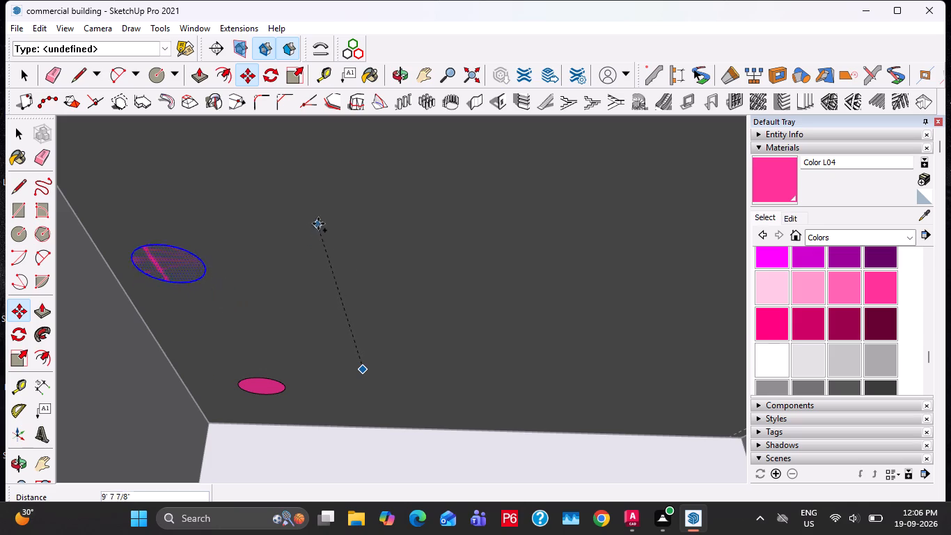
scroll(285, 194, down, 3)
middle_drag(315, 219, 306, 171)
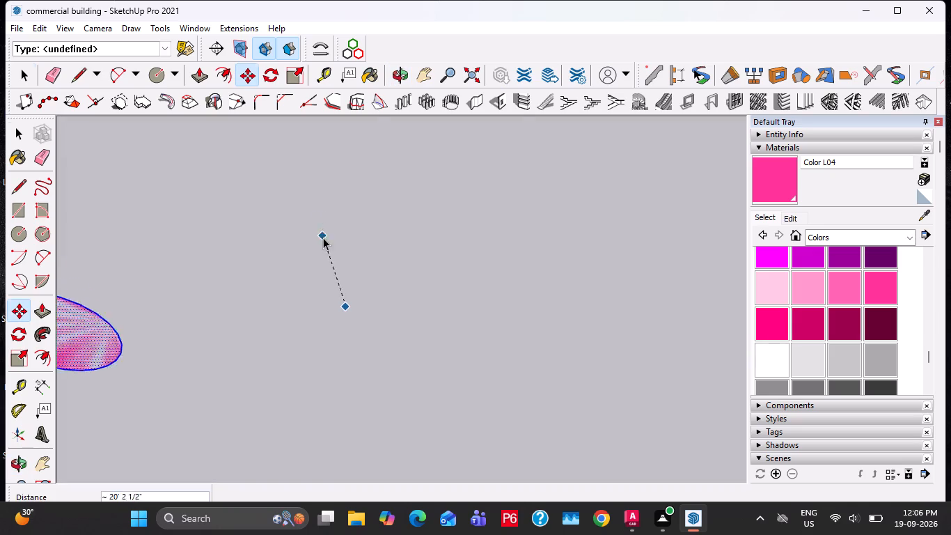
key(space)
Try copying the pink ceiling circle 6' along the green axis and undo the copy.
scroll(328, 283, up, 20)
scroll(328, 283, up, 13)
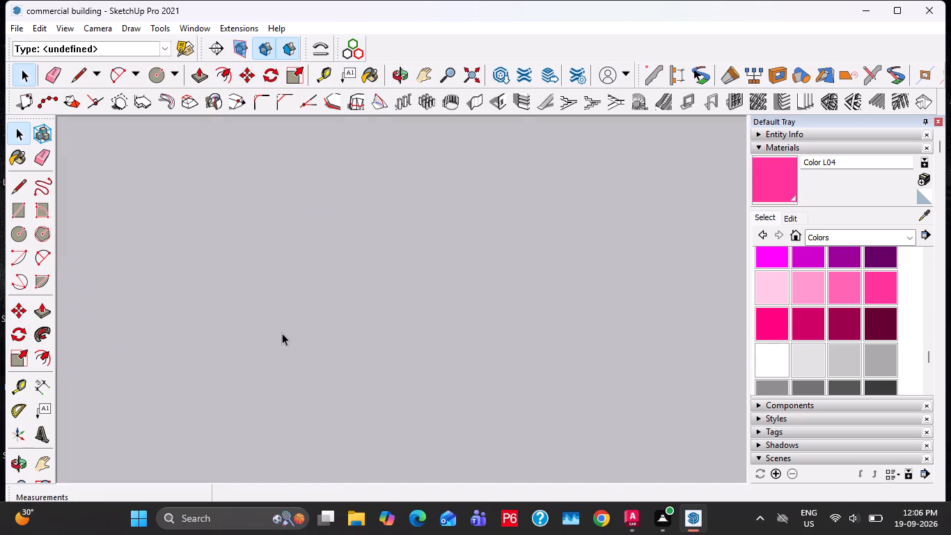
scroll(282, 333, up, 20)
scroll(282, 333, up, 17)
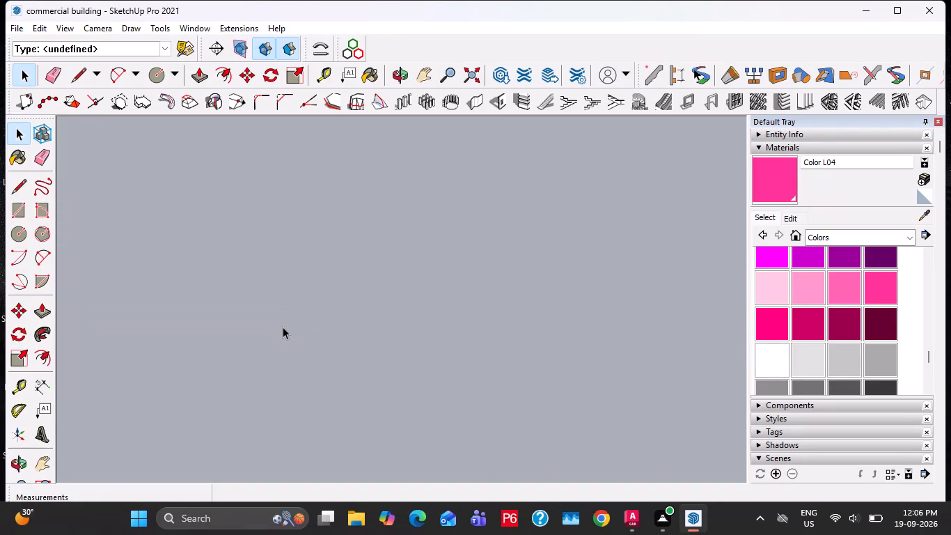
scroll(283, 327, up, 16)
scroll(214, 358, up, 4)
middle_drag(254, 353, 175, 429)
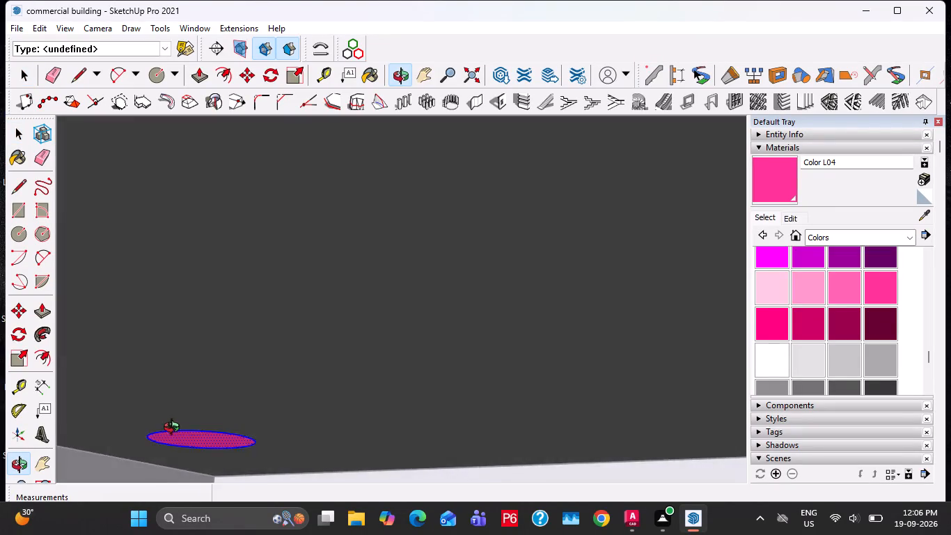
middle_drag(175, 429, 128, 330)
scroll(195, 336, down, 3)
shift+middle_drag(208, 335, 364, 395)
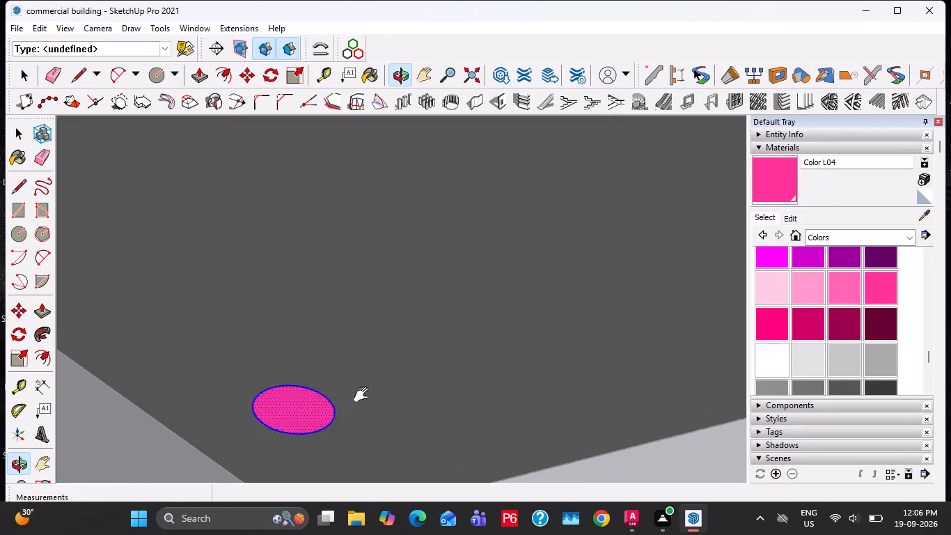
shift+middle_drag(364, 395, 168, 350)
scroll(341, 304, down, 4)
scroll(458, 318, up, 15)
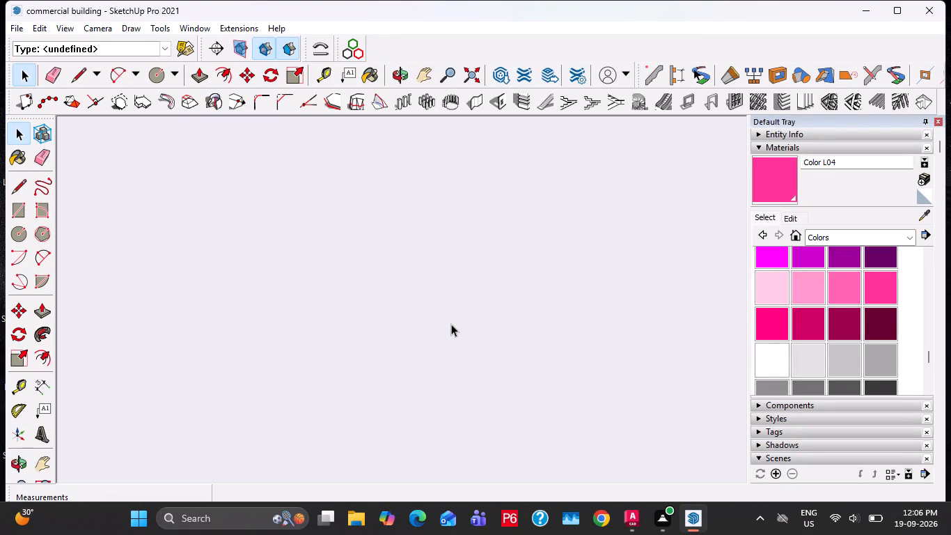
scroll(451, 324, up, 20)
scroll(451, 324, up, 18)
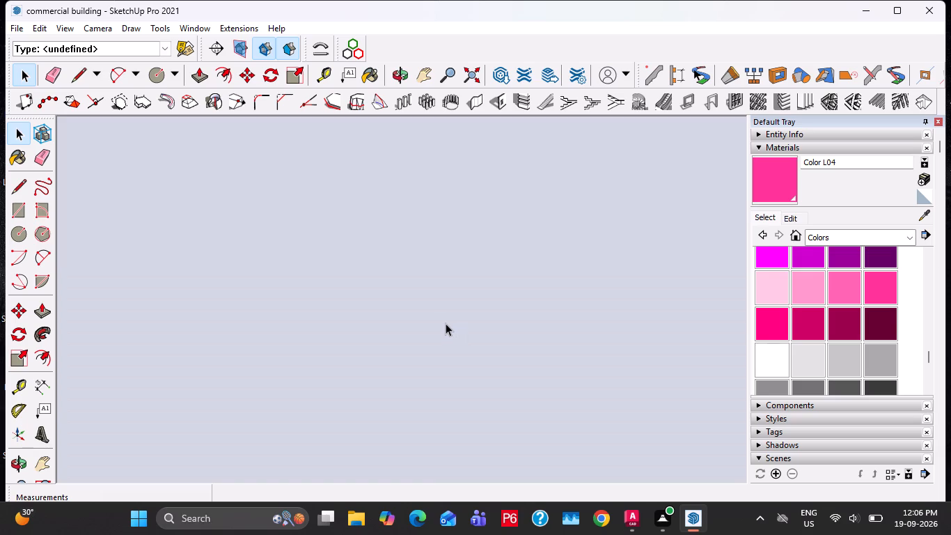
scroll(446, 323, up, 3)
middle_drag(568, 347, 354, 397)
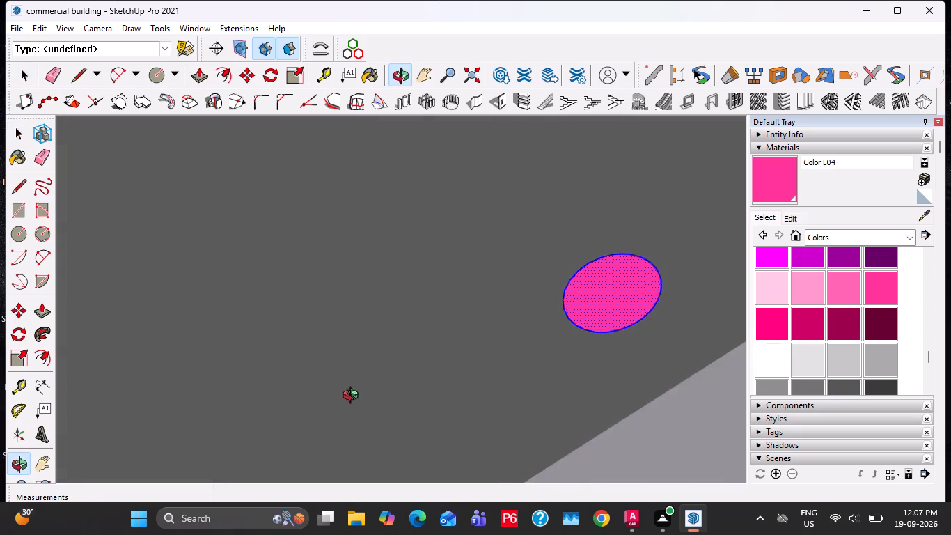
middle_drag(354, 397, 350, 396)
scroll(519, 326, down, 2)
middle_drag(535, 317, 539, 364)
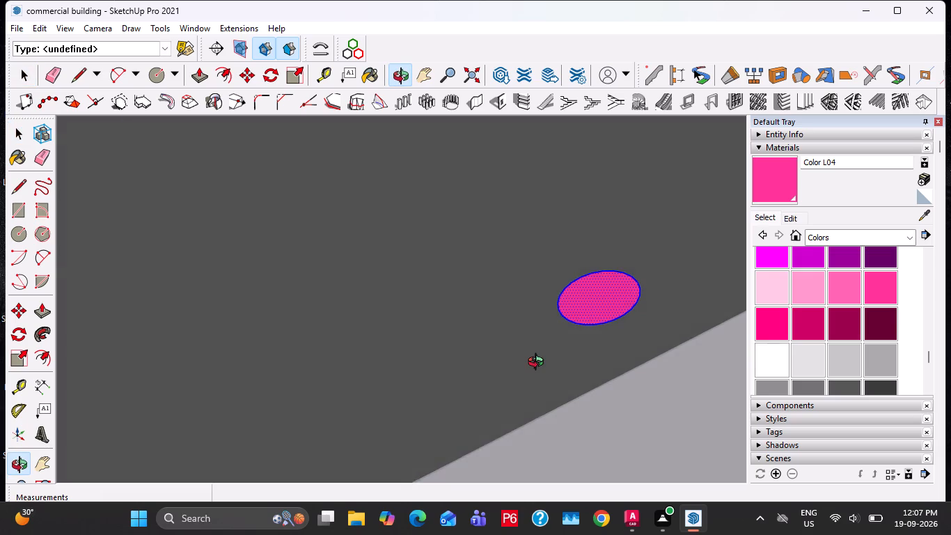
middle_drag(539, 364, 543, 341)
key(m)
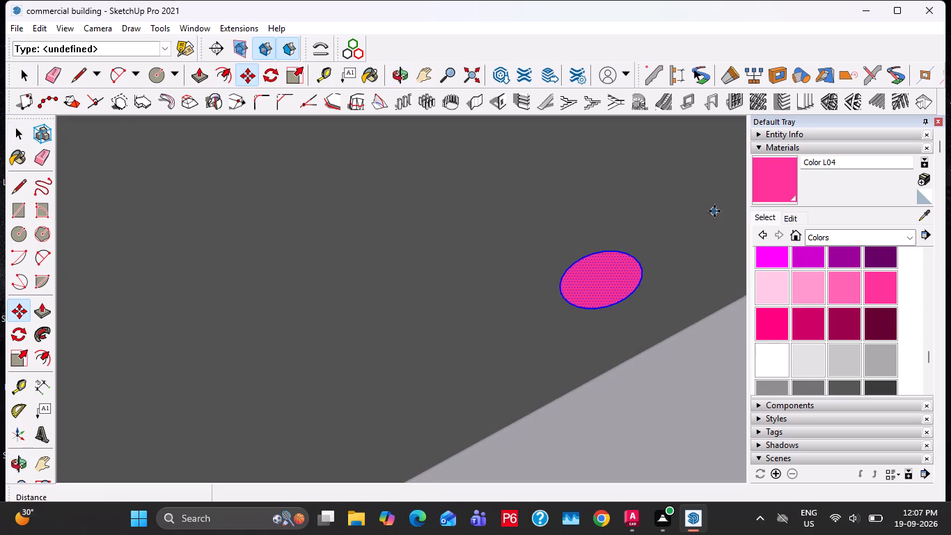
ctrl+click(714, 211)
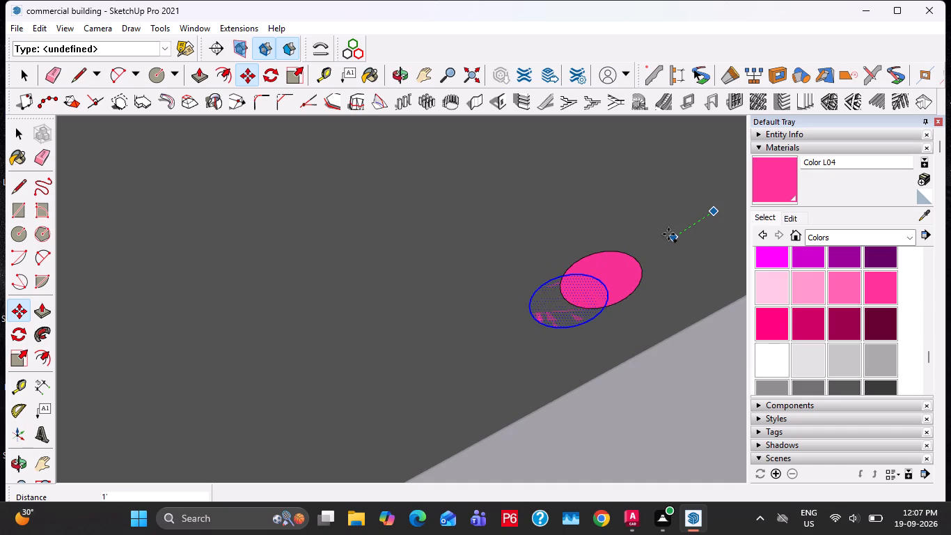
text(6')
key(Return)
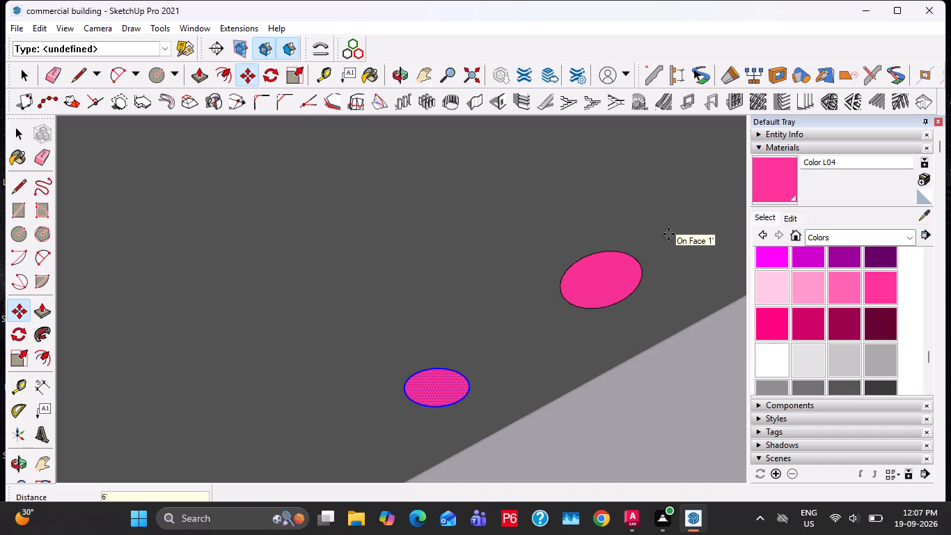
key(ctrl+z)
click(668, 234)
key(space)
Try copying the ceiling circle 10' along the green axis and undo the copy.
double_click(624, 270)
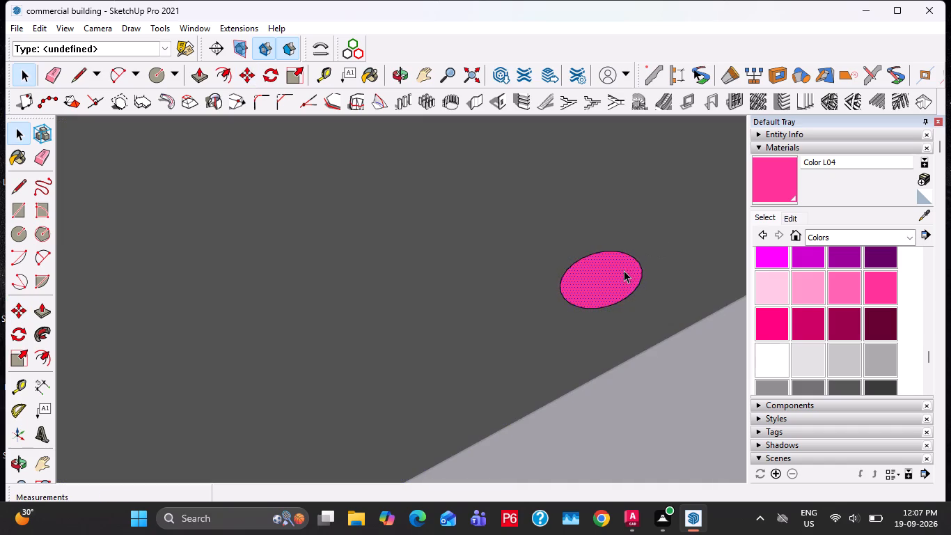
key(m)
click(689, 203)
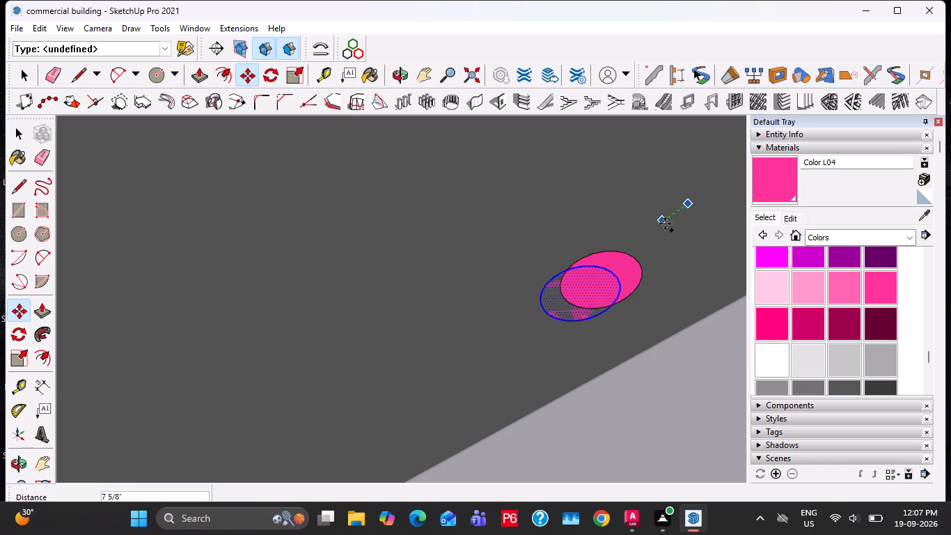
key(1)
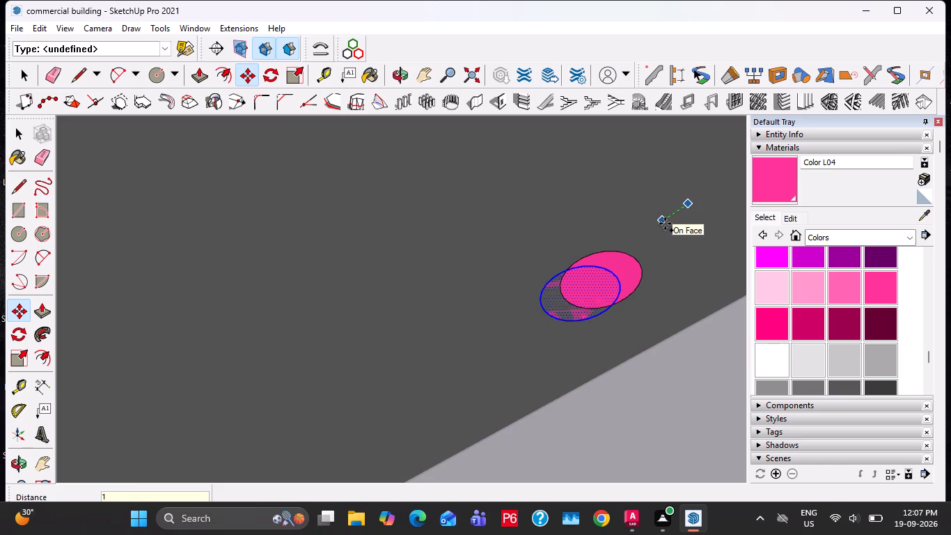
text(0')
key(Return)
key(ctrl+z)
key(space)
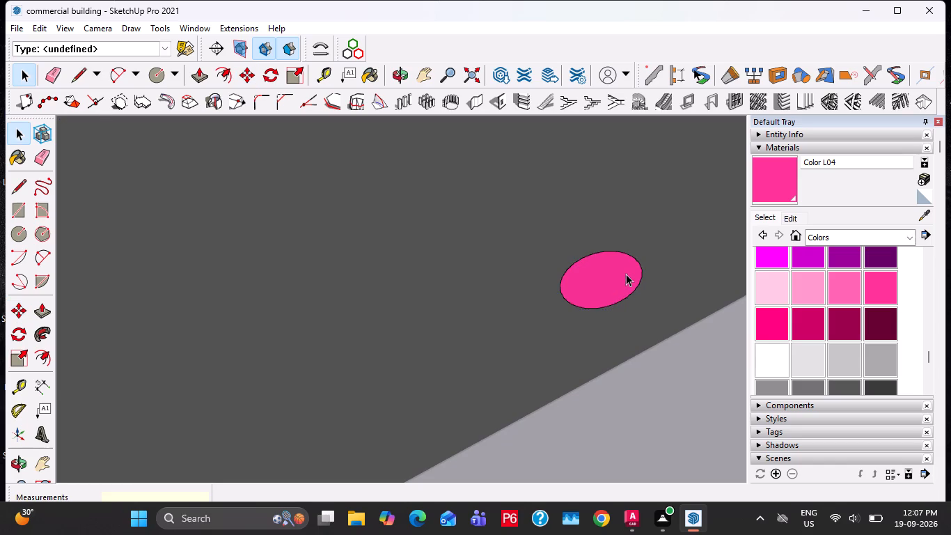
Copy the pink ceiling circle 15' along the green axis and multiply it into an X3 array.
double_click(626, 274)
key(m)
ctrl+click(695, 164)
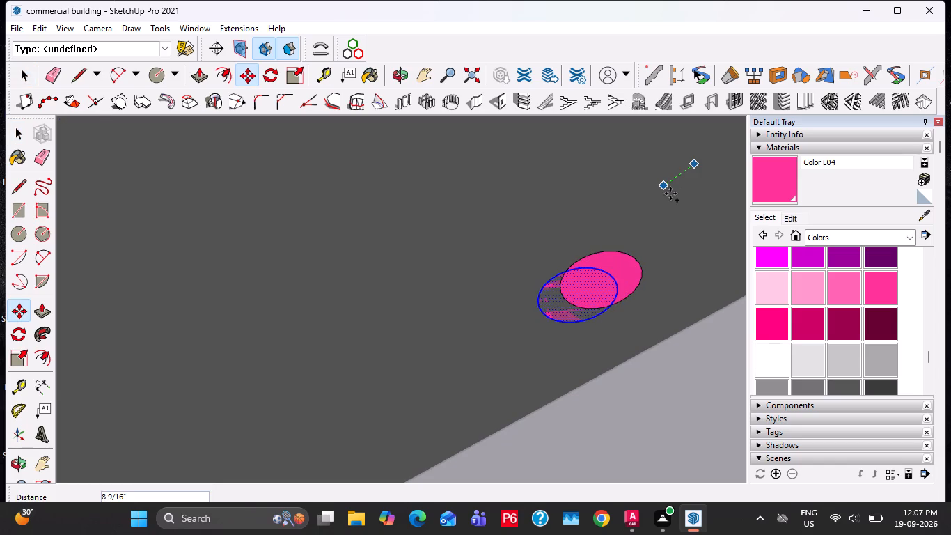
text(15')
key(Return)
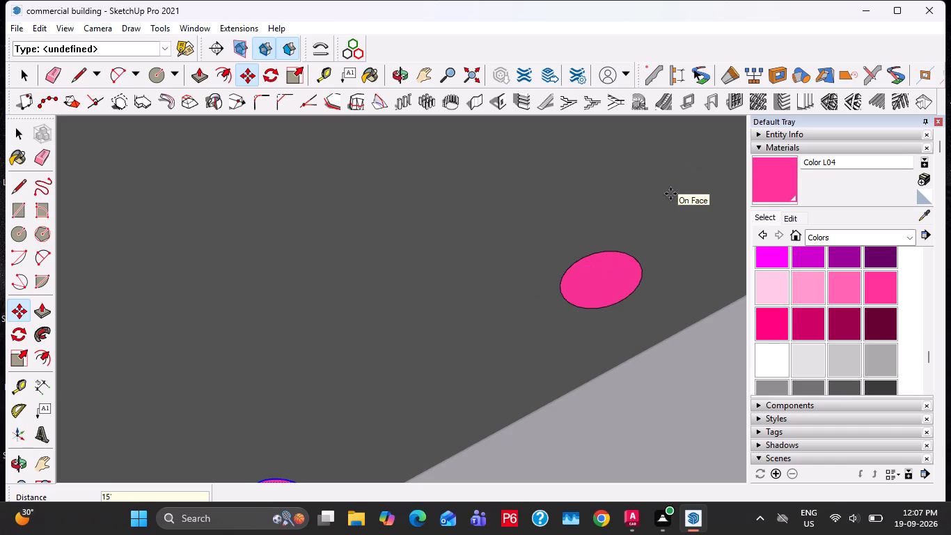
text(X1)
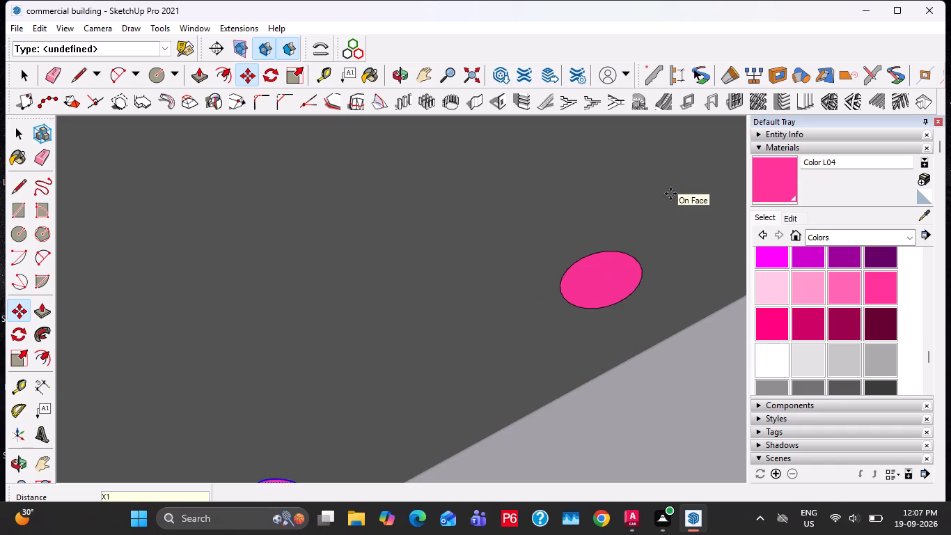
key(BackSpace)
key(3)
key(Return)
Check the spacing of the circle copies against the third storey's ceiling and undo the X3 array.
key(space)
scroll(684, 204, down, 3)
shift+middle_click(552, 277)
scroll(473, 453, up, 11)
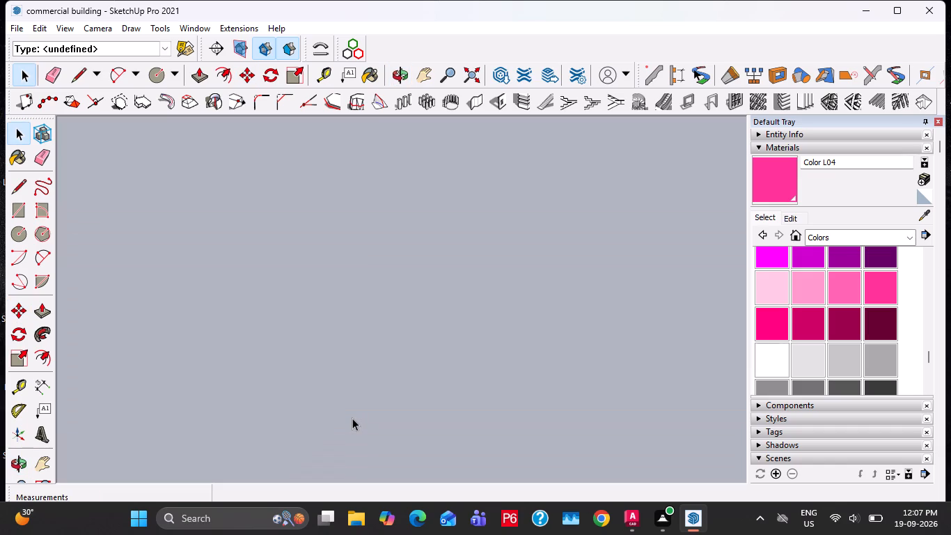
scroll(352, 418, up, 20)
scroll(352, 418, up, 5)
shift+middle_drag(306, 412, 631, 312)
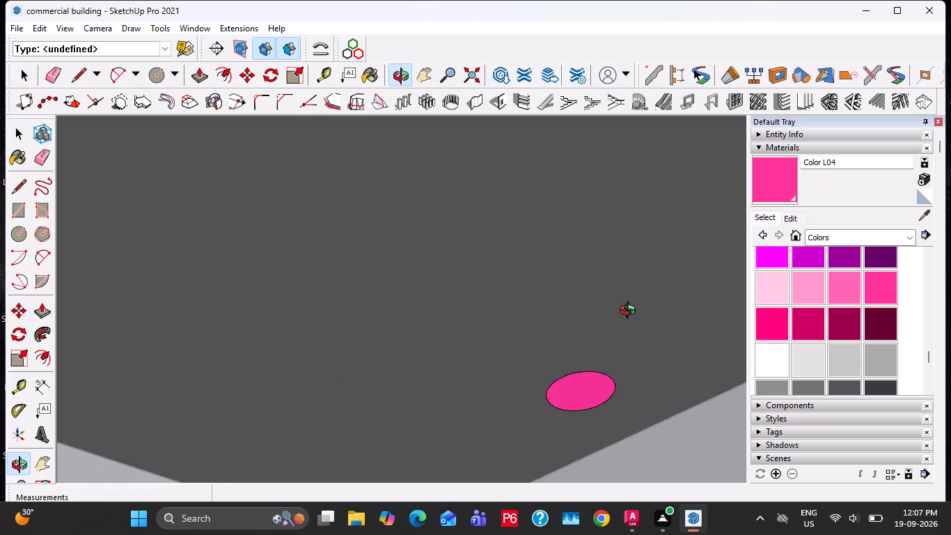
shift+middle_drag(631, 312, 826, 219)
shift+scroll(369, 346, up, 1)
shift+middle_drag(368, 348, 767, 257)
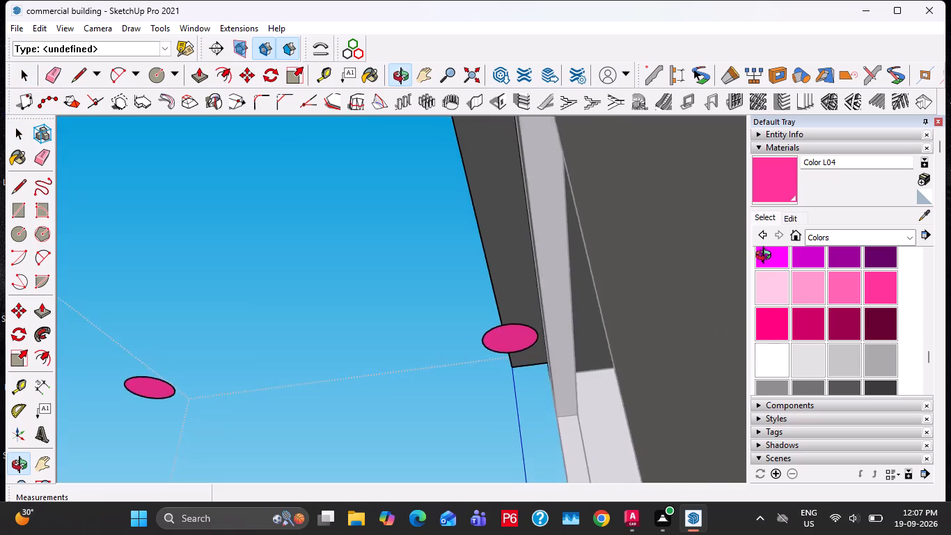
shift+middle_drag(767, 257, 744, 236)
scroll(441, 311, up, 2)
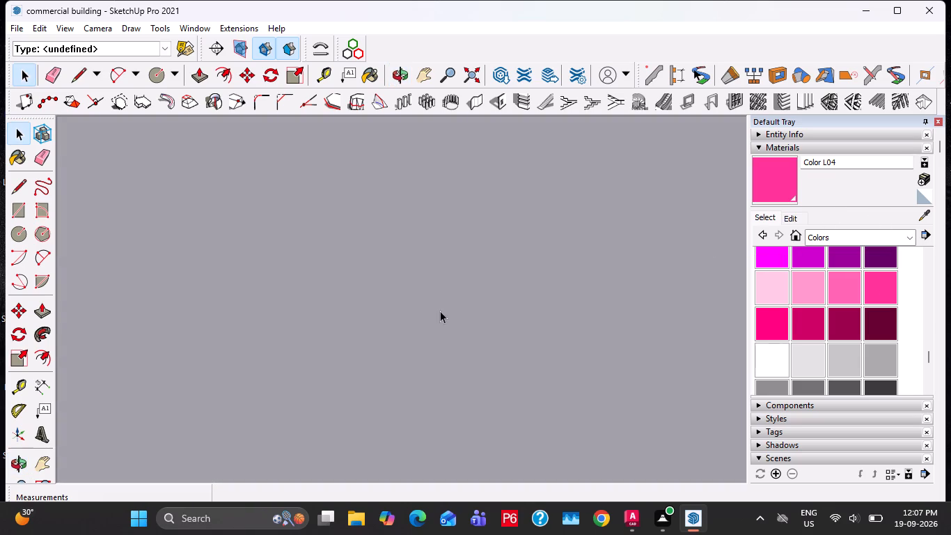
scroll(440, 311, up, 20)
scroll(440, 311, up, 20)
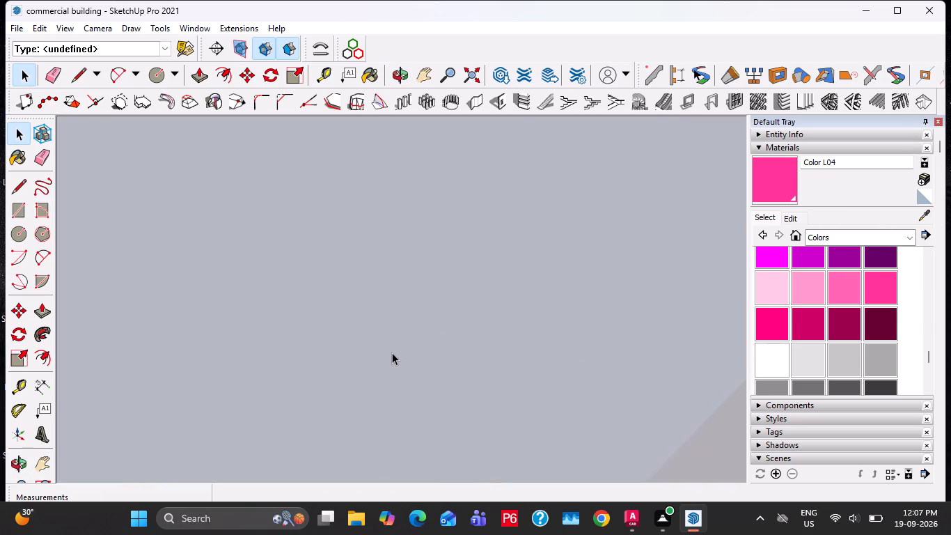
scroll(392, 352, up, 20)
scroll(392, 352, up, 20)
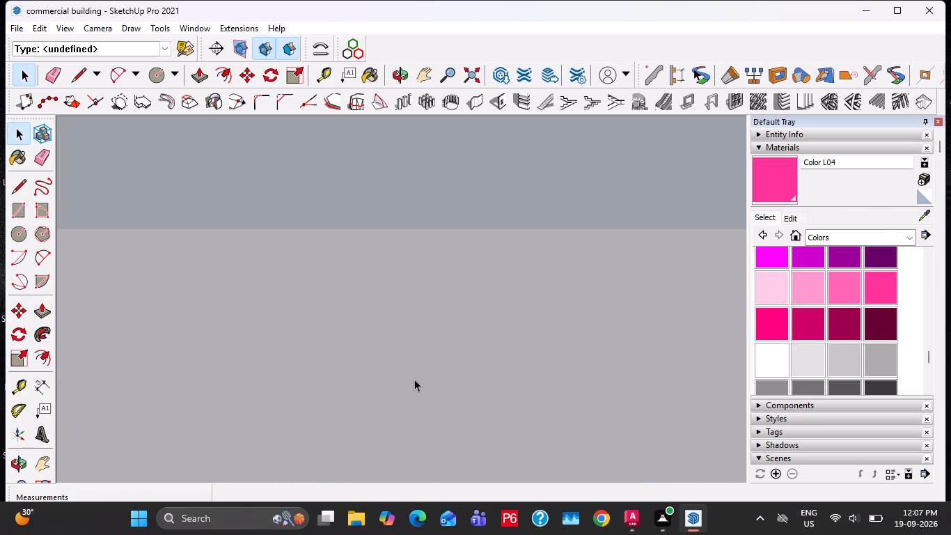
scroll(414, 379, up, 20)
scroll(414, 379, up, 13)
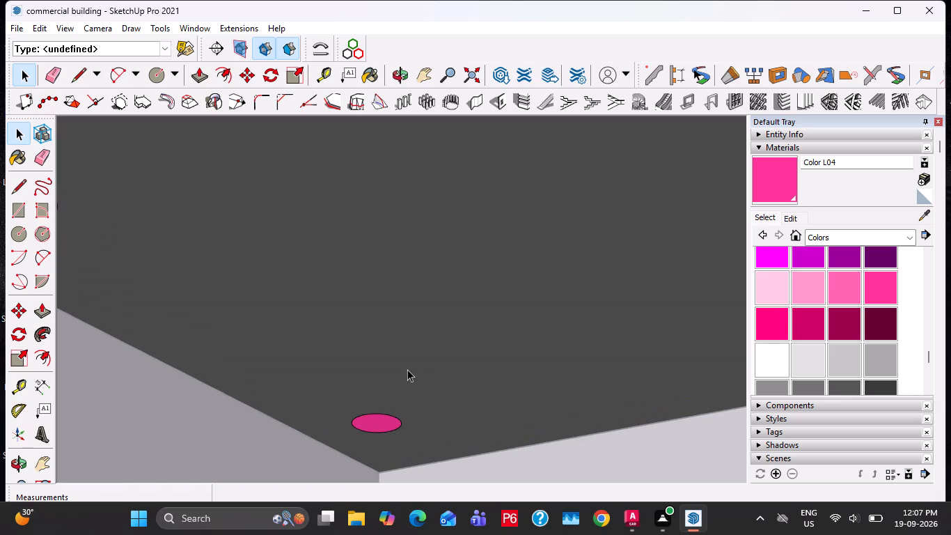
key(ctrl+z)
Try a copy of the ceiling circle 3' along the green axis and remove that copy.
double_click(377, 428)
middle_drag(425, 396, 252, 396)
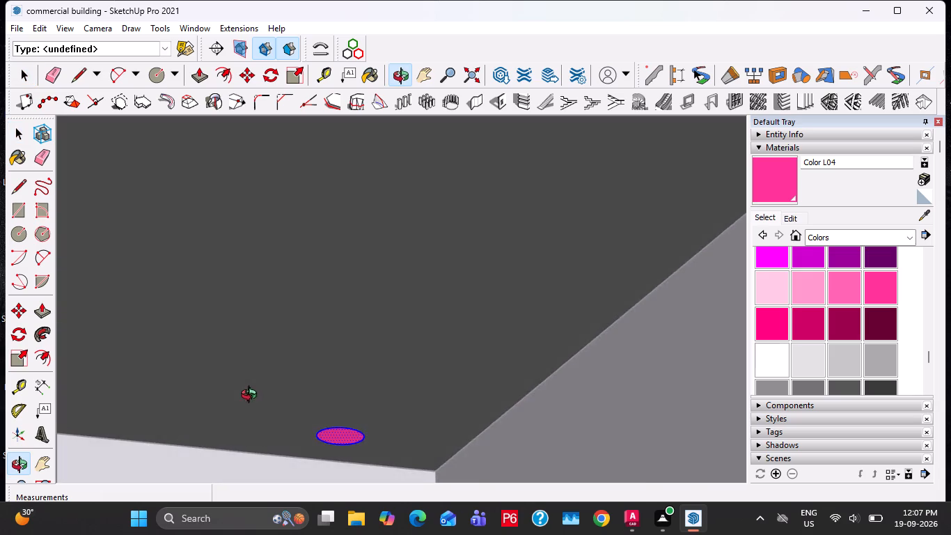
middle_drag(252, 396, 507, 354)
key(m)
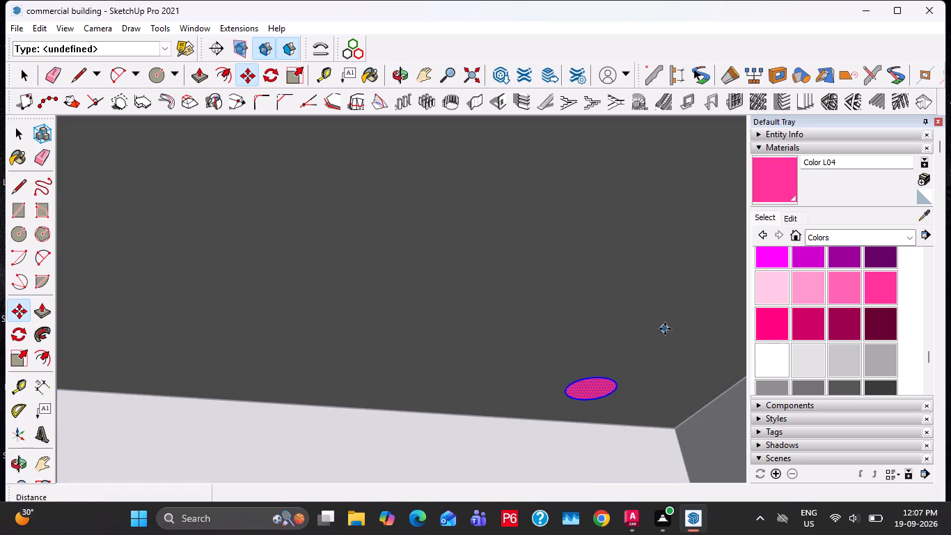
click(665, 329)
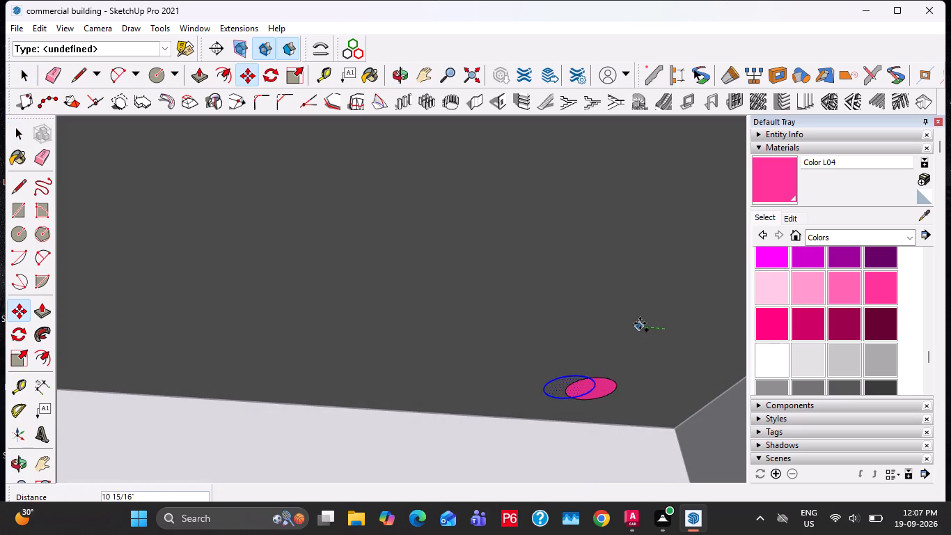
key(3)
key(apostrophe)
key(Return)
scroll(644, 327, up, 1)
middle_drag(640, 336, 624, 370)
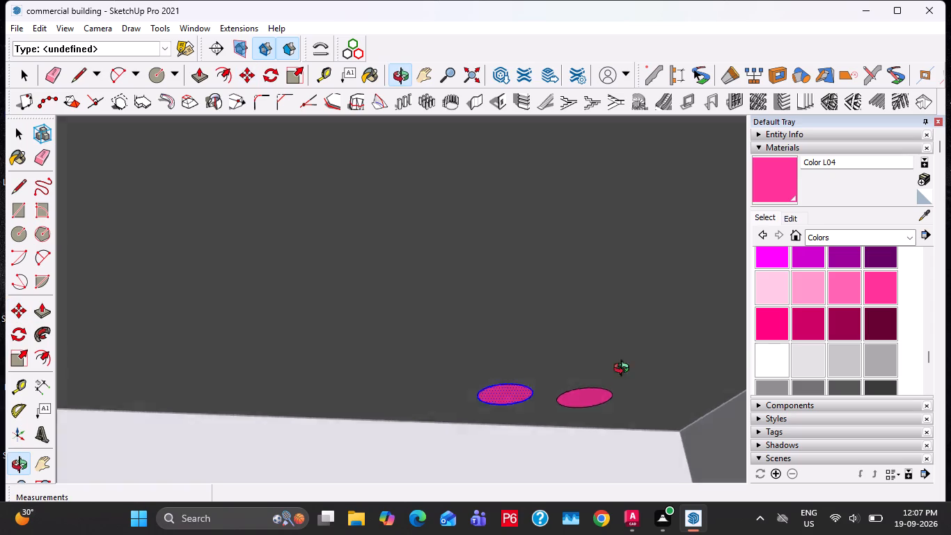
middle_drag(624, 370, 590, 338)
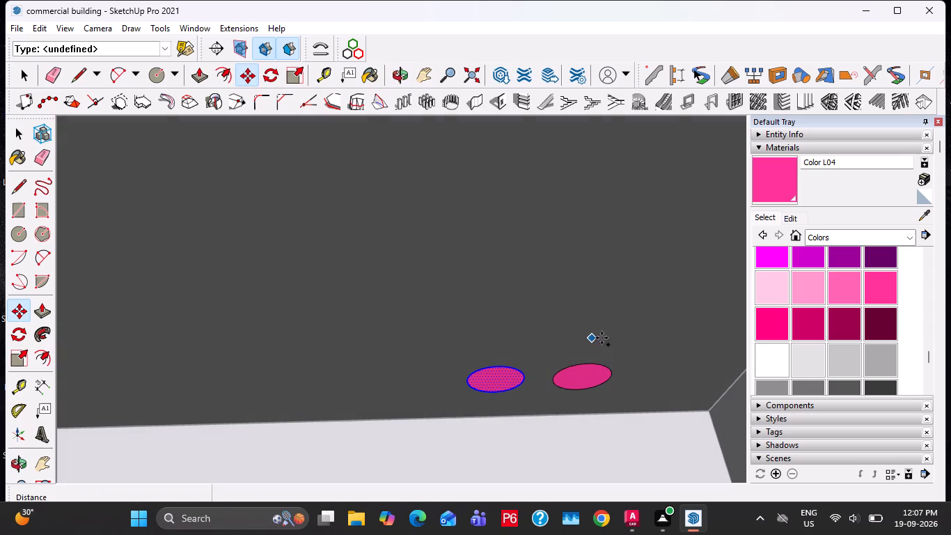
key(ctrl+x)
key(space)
Copy the pink ceiling circle 4' along the green axis and multiply it into an X6 array of ceiling lights.
click(583, 373)
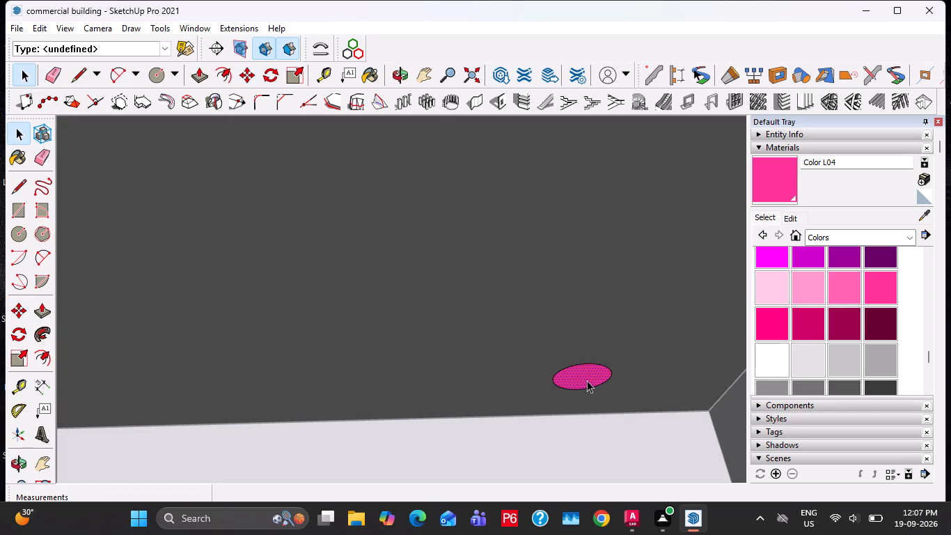
double_click(583, 378)
key(m)
click(670, 319)
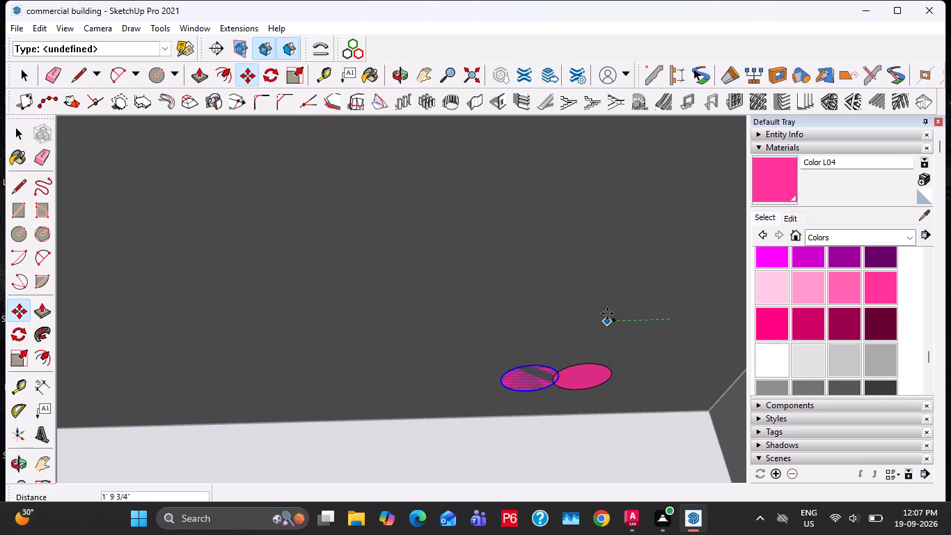
text(4')
key(Return)
text(X6)
key(Return)
shift+middle_drag(446, 338, 943, 282)
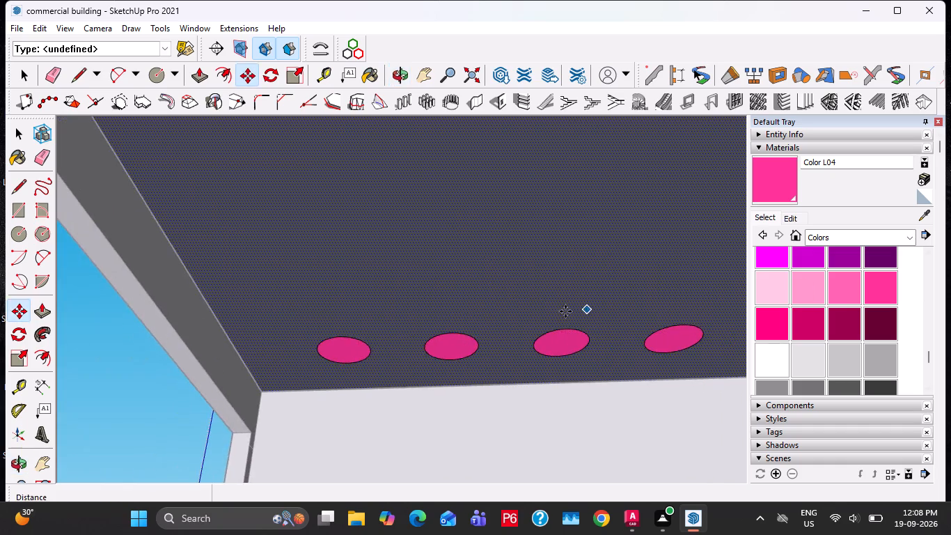
shift+middle_drag(565, 311, 935, 295)
key(space)
scroll(419, 401, down, 2)
middle_drag(464, 438, 423, 327)
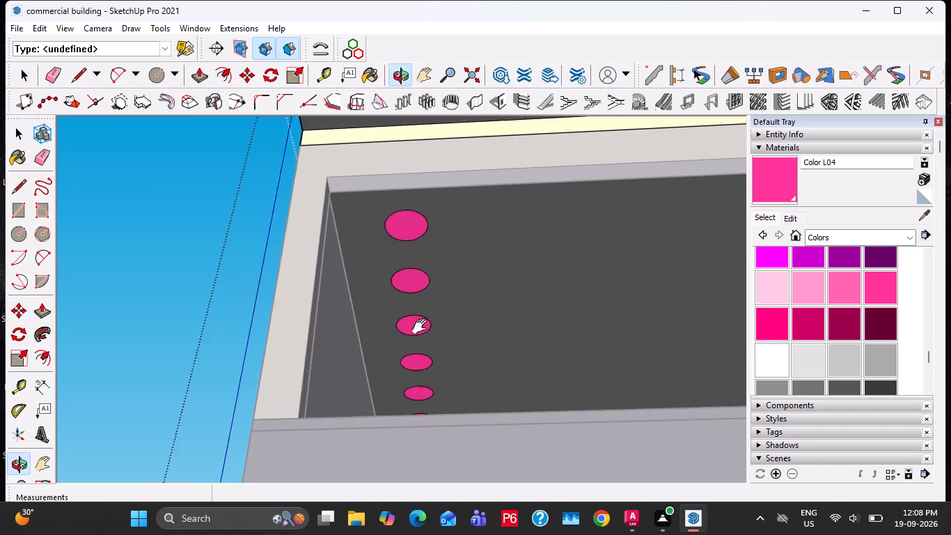
Select all seven pink ceiling circles, copy the row 6' along the red axis, and multiply it into an X3 array.
middle_drag(423, 327, 437, 382)
scroll(428, 382, up, 3)
double_click(409, 362)
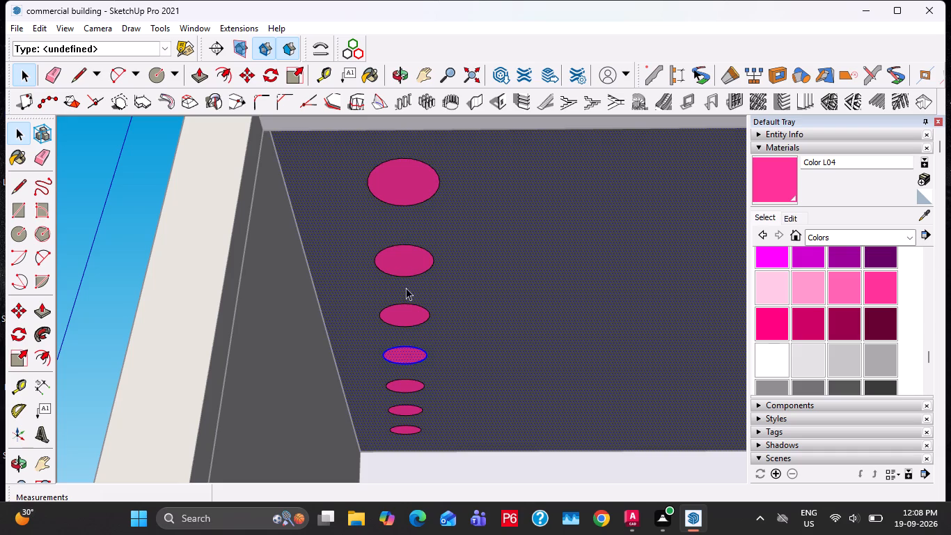
double_click(415, 258)
ctrl+double_click(407, 318)
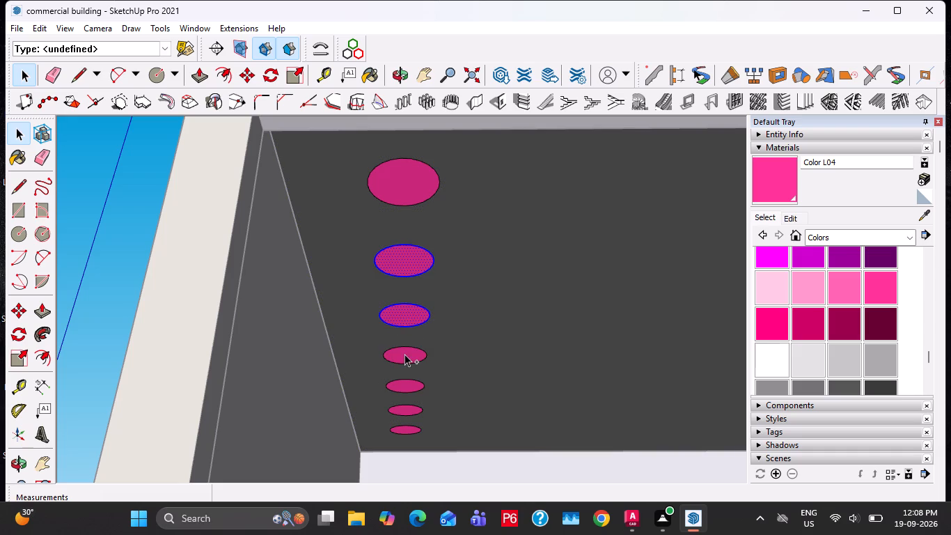
ctrl+double_click(404, 354)
ctrl+double_click(410, 177)
middle_click(424, 329)
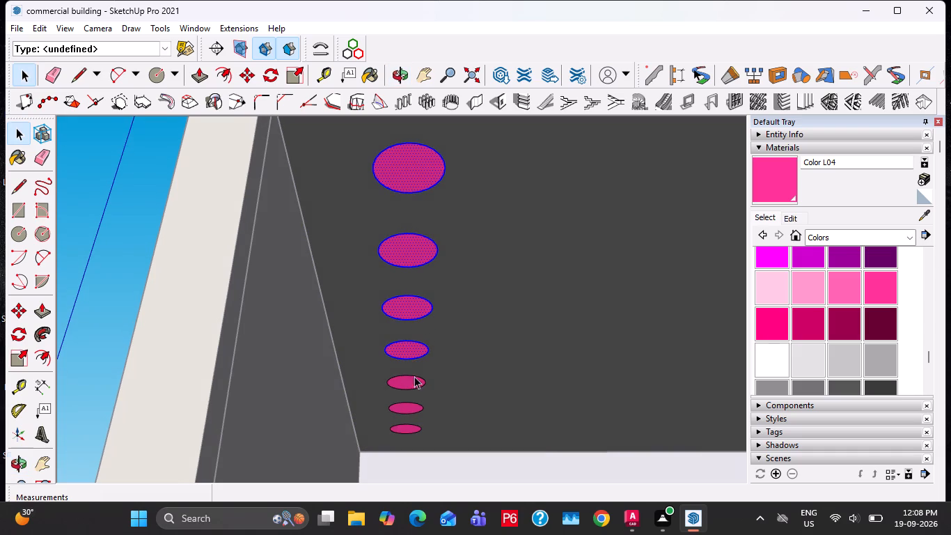
ctrl+double_click(408, 382)
ctrl+double_click(406, 409)
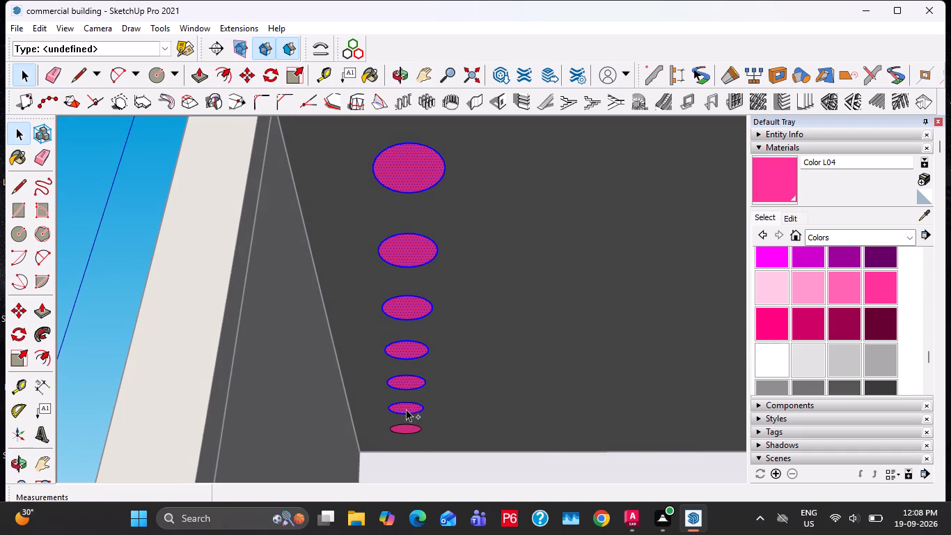
ctrl+double_click(403, 428)
scroll(407, 363, down, 2)
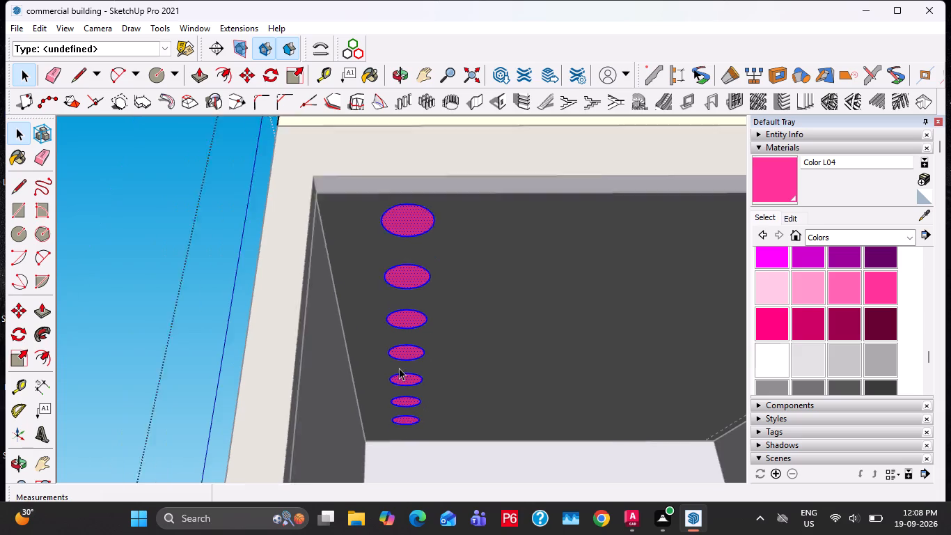
scroll(399, 368, down, 1)
key(m)
key(m)
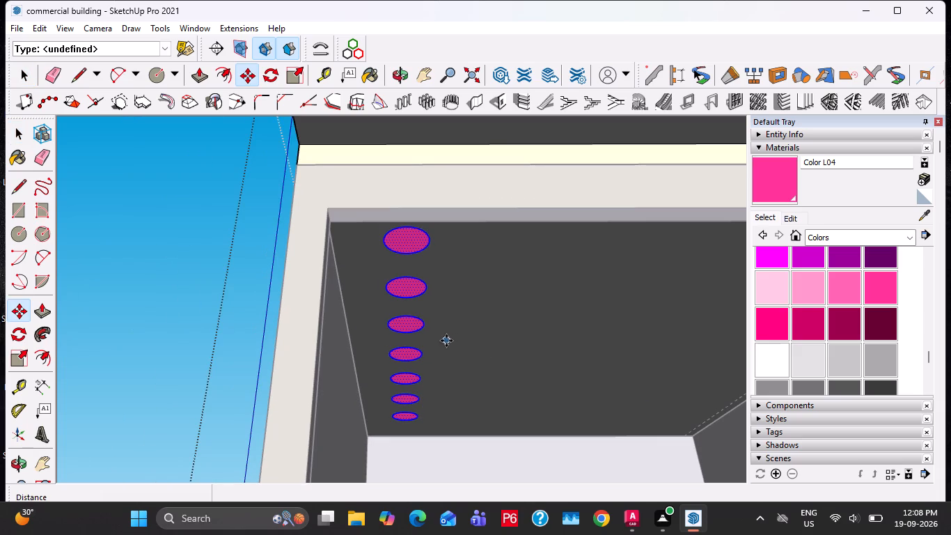
ctrl+click(445, 339)
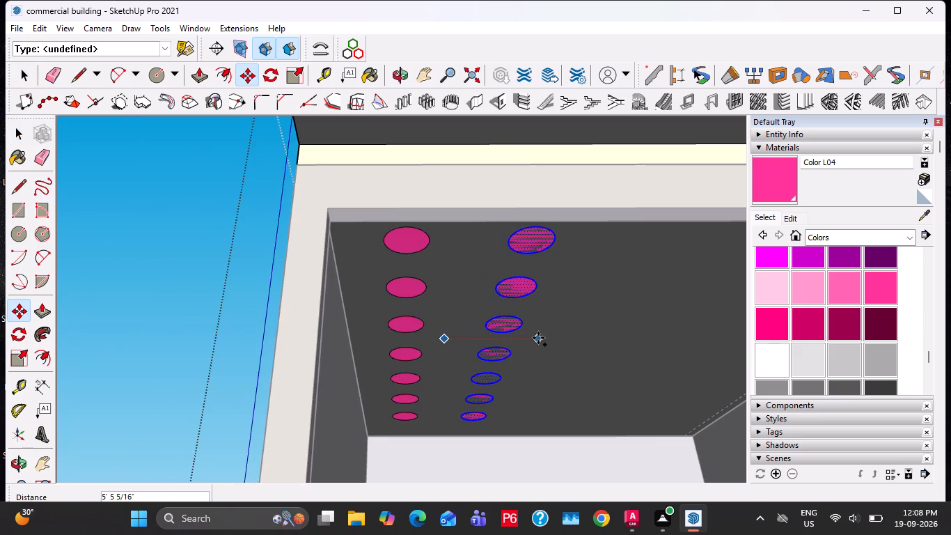
text(6')
key(Return)
text(X3)
key(Return)
key(space)
scroll(471, 314, down, 7)
key(Escape)
key(Escape)
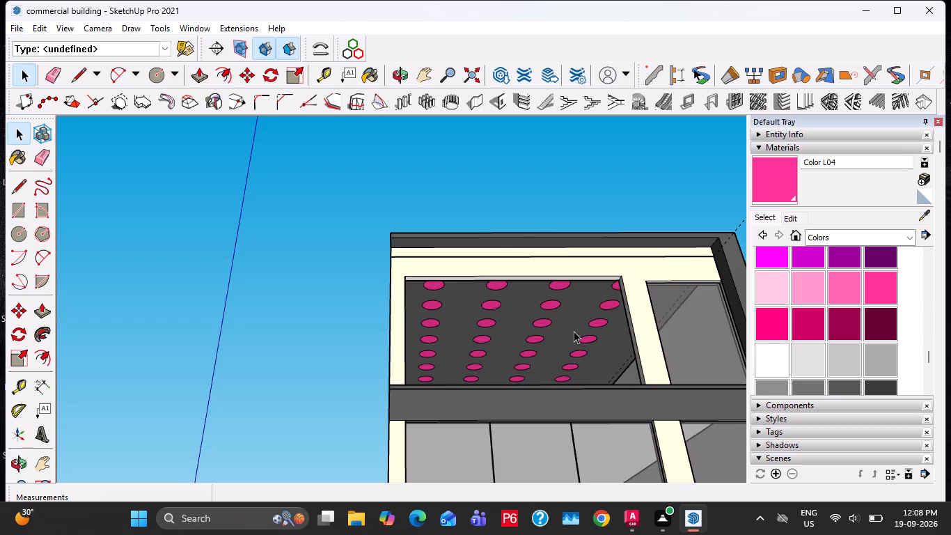
Delete the reference image standing beside the building.
middle_drag(574, 331, 523, 486)
scroll(361, 350, down, 7)
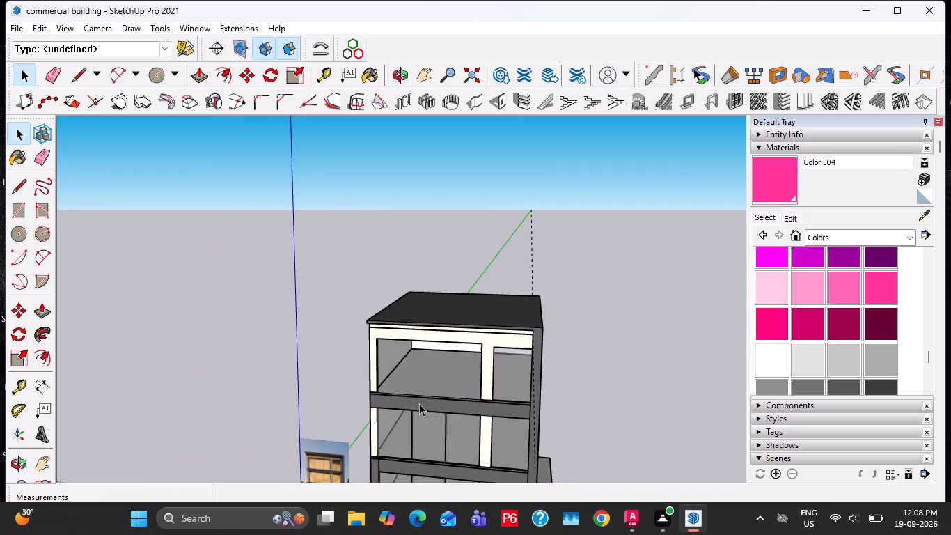
middle_drag(431, 406, 449, 263)
key(Escape)
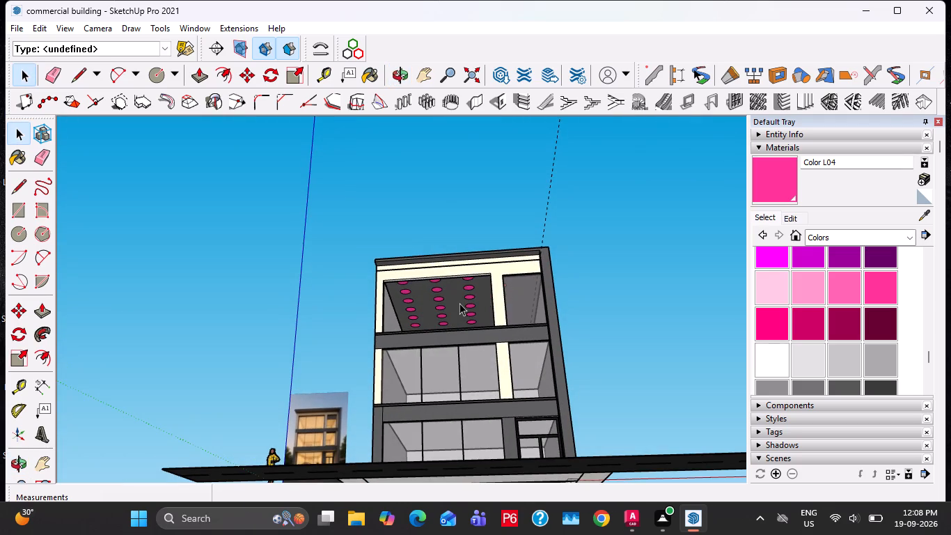
key(space)
key(Escape)
key(Escape)
middle_drag(452, 304, 497, 398)
scroll(331, 394, up, 2)
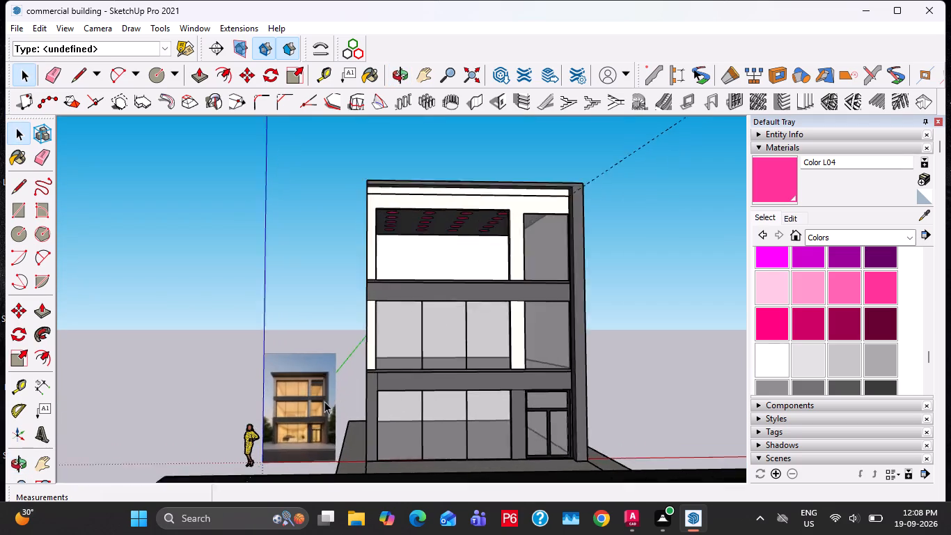
scroll(324, 401, up, 7)
click(275, 316)
scroll(274, 313, down, 4)
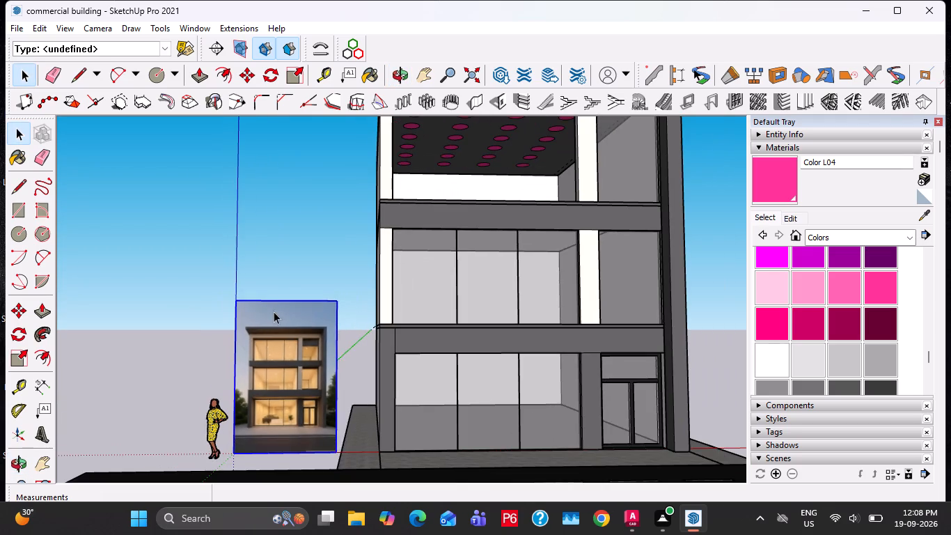
key(Delete)
Unhide the last hidden object, the third storey's front glazing.
scroll(262, 306, down, 4)
middle_drag(437, 327, 411, 359)
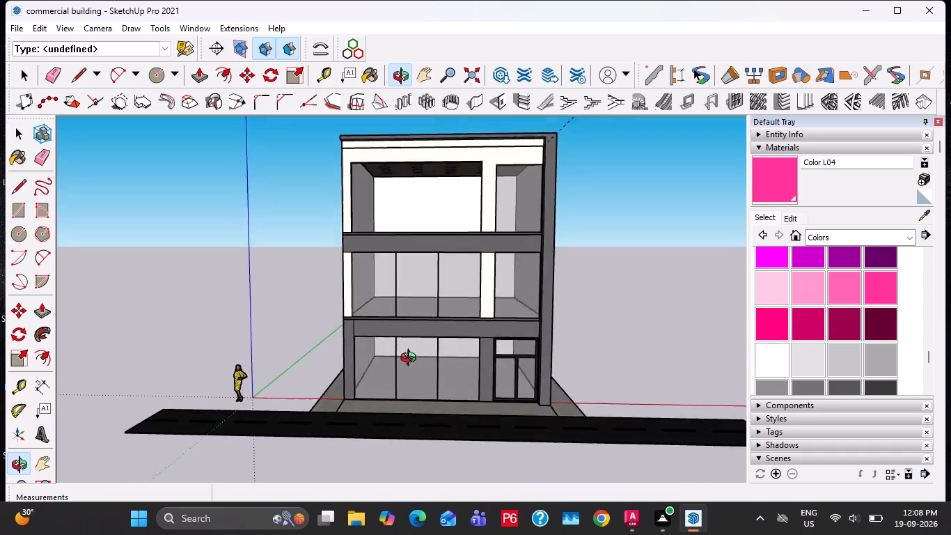
middle_drag(411, 359, 423, 371)
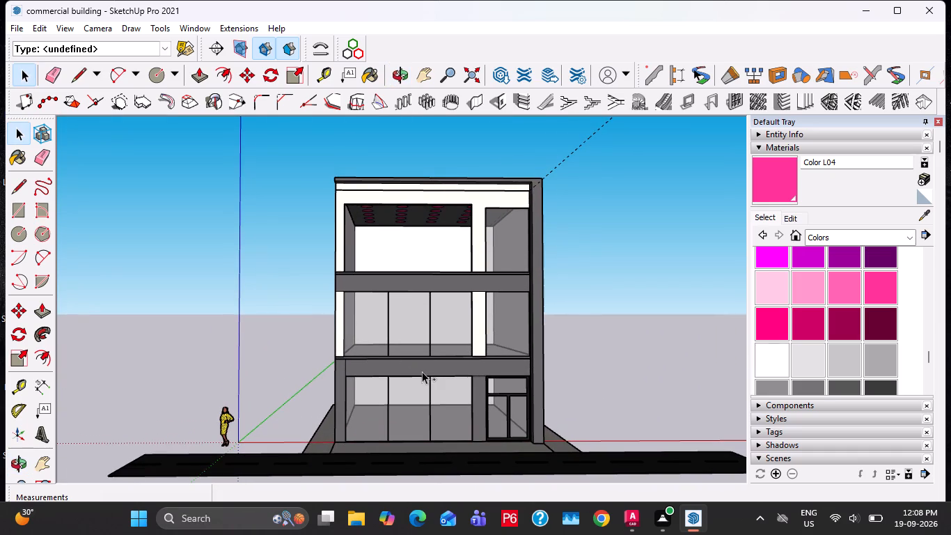
click(39, 33)
click(87, 251)
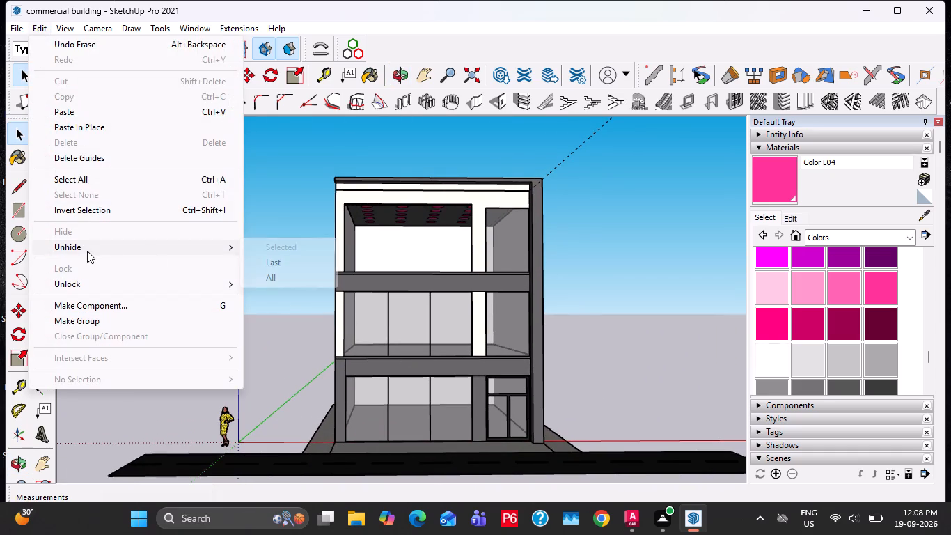
click(266, 262)
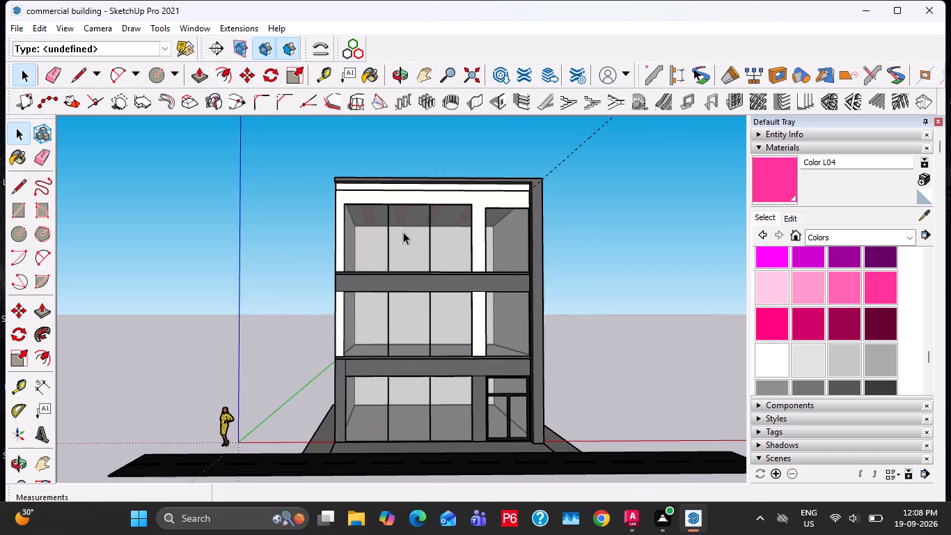
Set the camera to the standard Front view and add it as a new scene.
shift+middle_drag(435, 252, 425, 259)
middle_drag(565, 370, 555, 372)
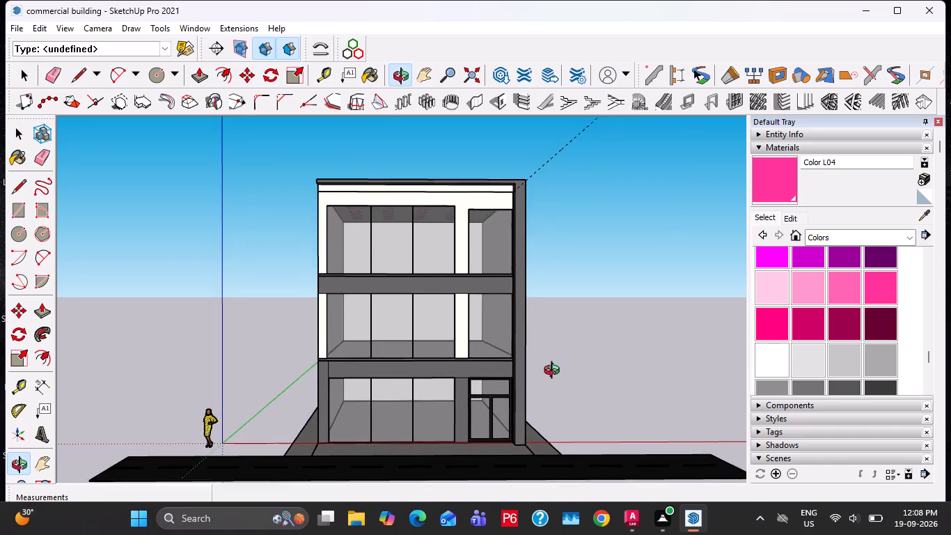
middle_drag(555, 372, 551, 369)
scroll(847, 254, up, 1)
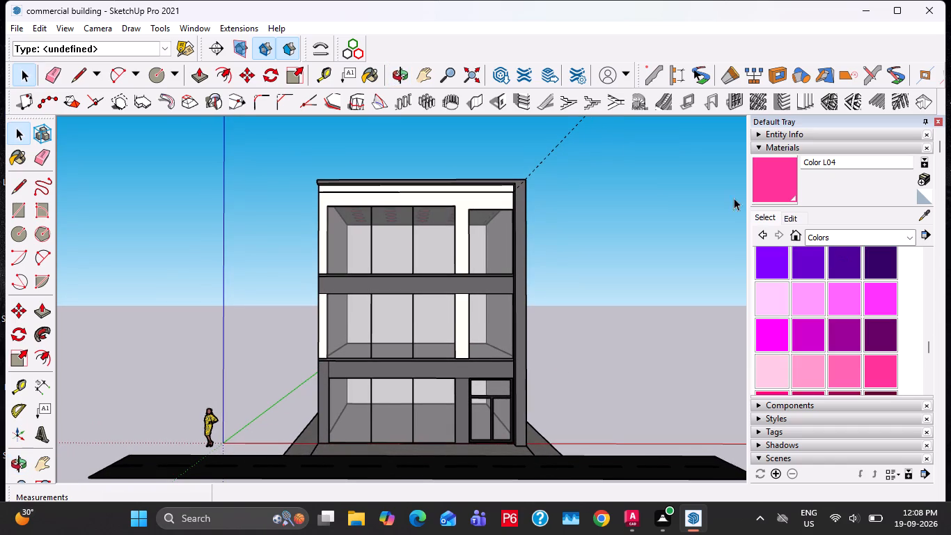
click(104, 32)
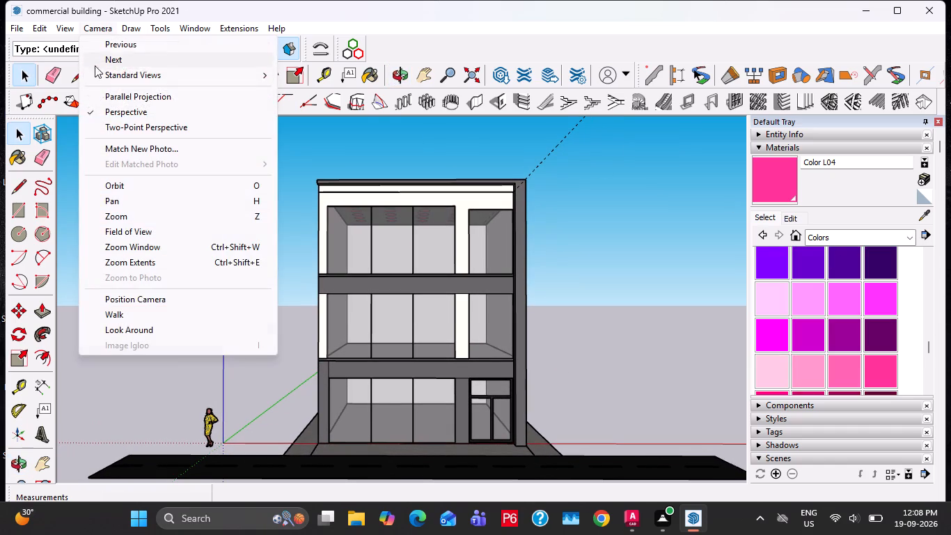
click(126, 76)
click(320, 108)
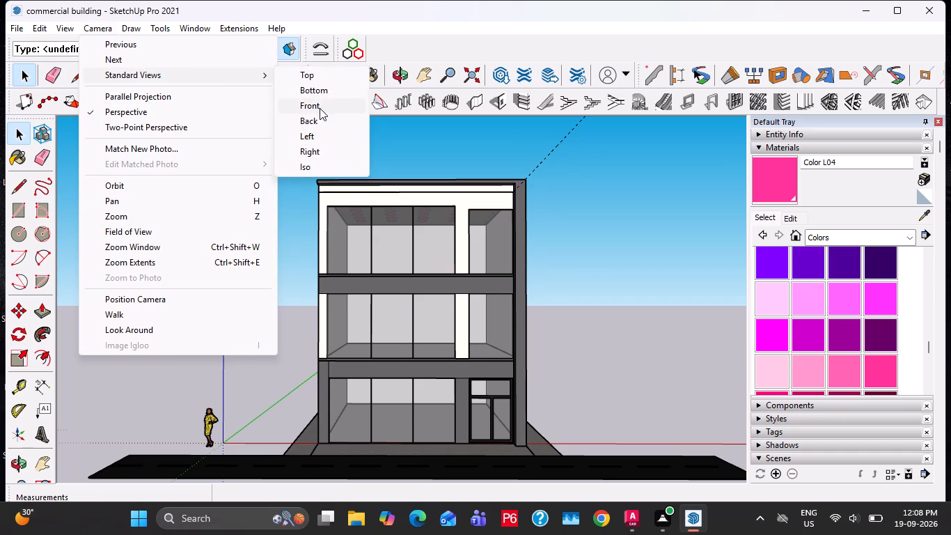
scroll(386, 313, up, 1)
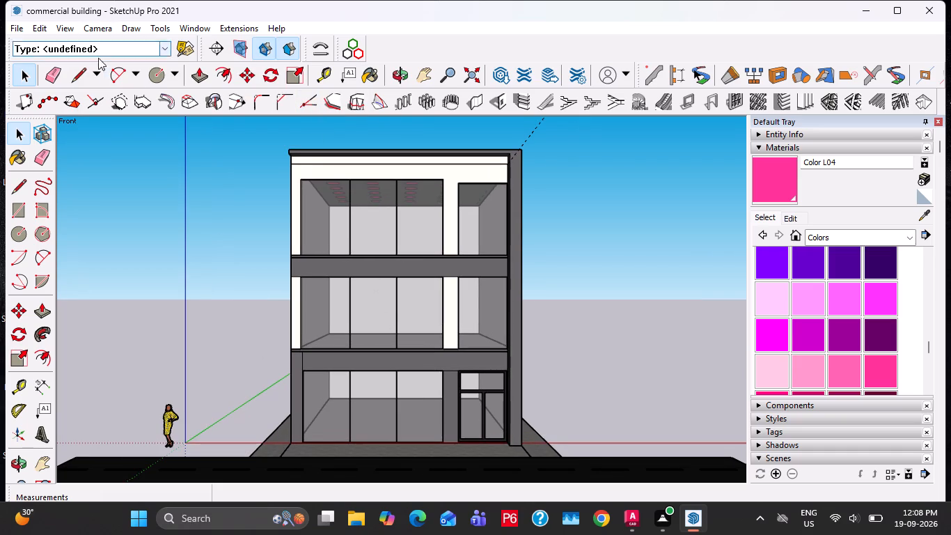
scroll(931, 335, down, 6)
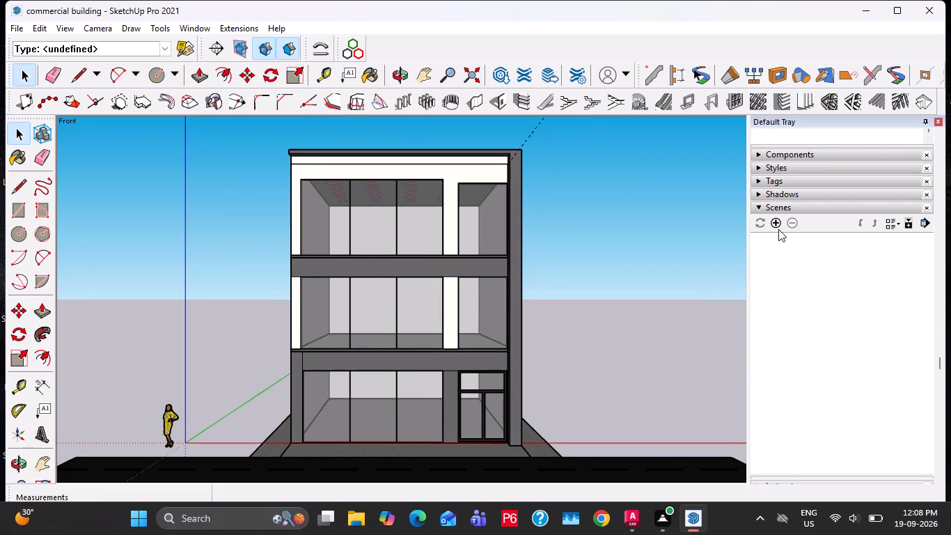
click(776, 223)
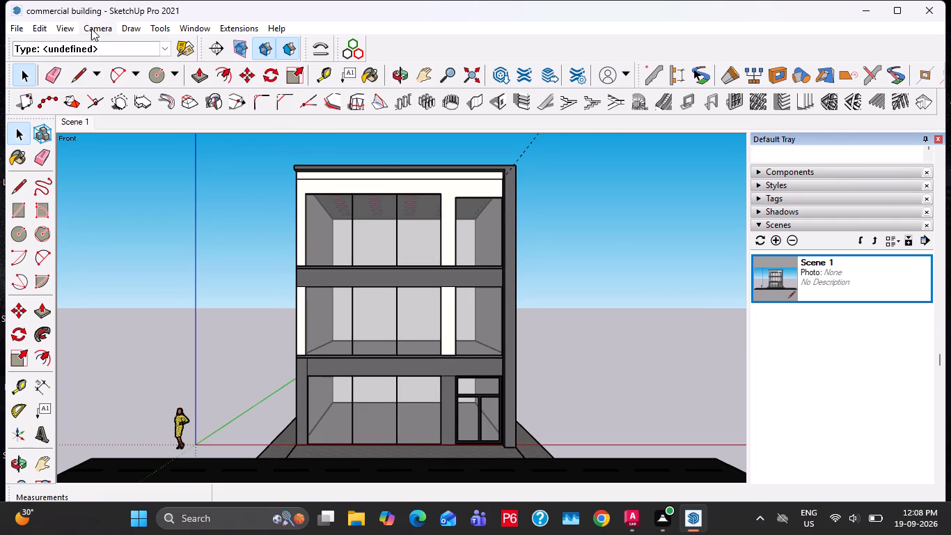
Apply the standard Front view again.
click(111, 29)
click(133, 82)
click(136, 75)
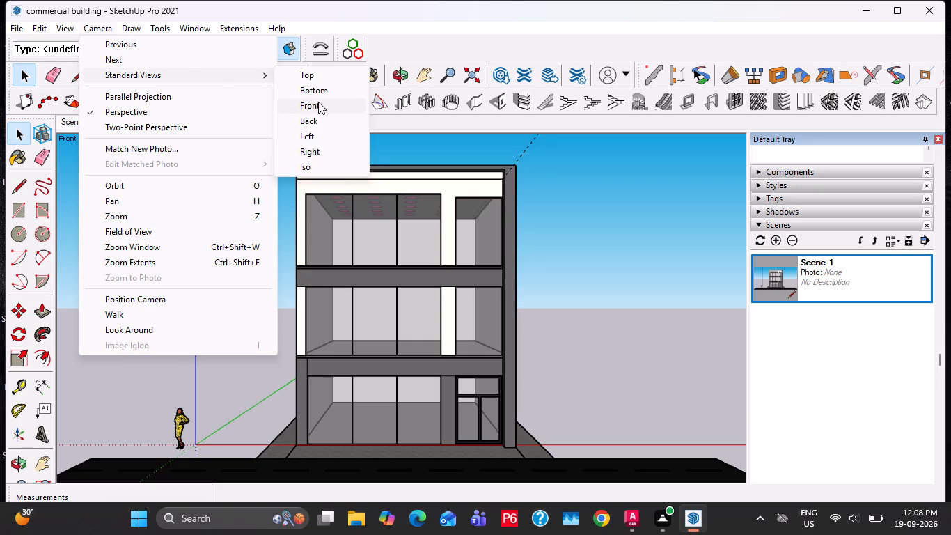
click(318, 102)
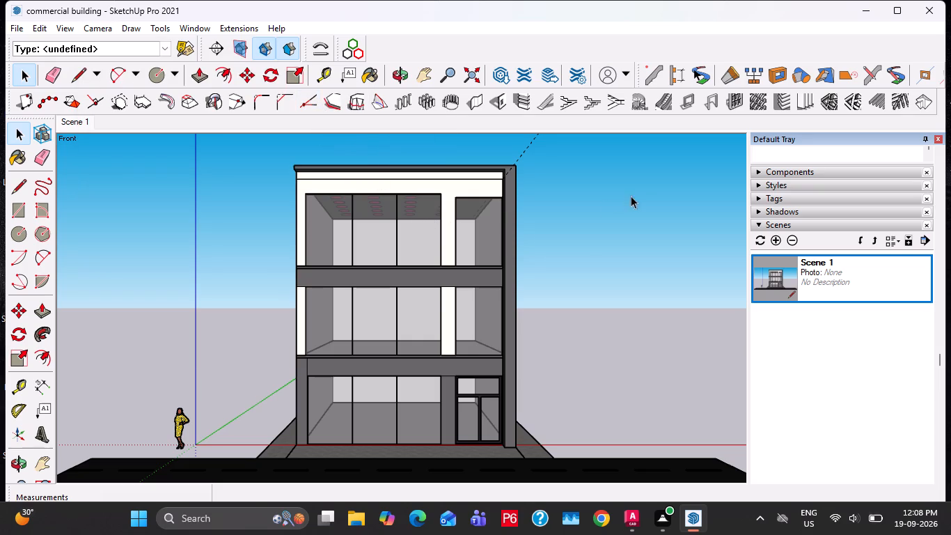
Delete the dashed guide line extending from the roof's corner.
key(space)
click(575, 223)
drag(535, 136, 525, 139)
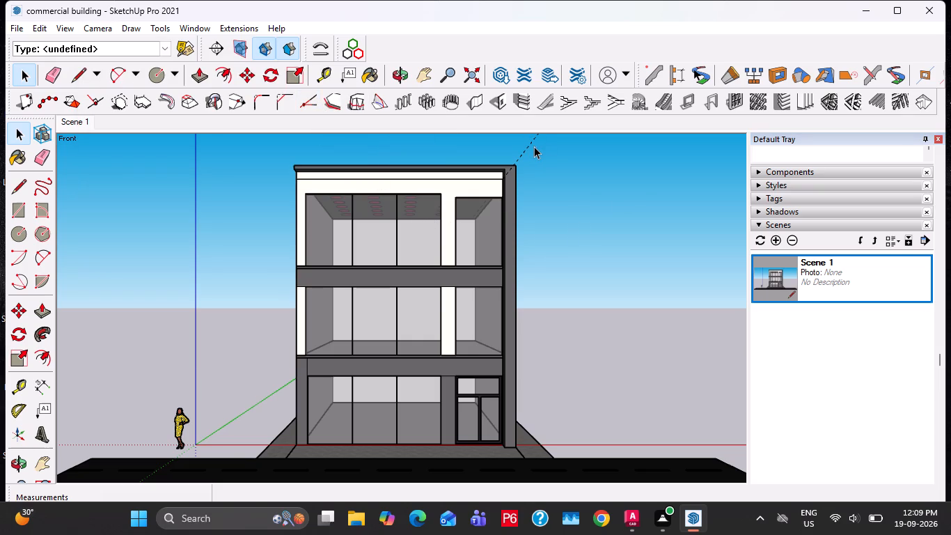
drag(534, 146, 496, 139)
key(Delete)
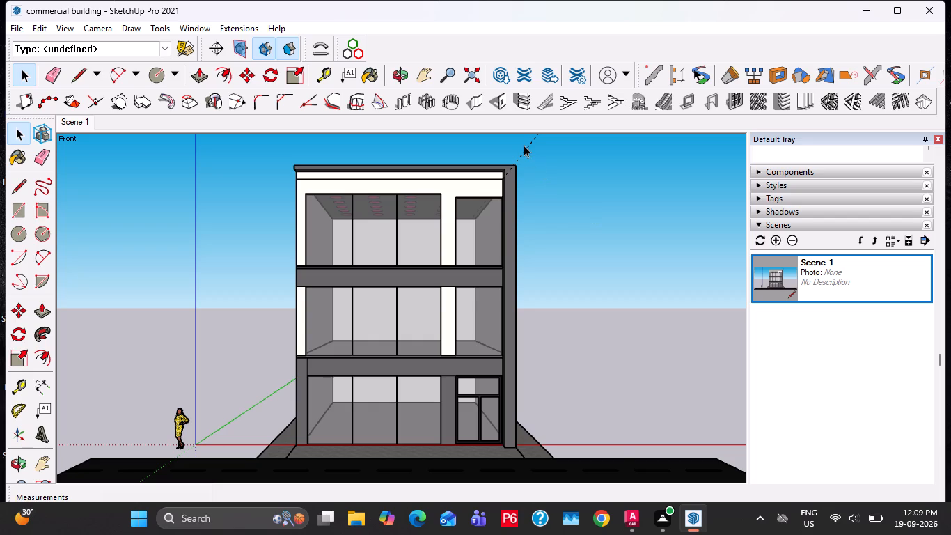
triple_click(524, 144)
triple_click(527, 148)
double_click(527, 149)
key(Delete)
Save the model.
key(ctrl+s)
Apply the standard Iso view to bring the building's right side wall into view.
click(99, 29)
click(122, 73)
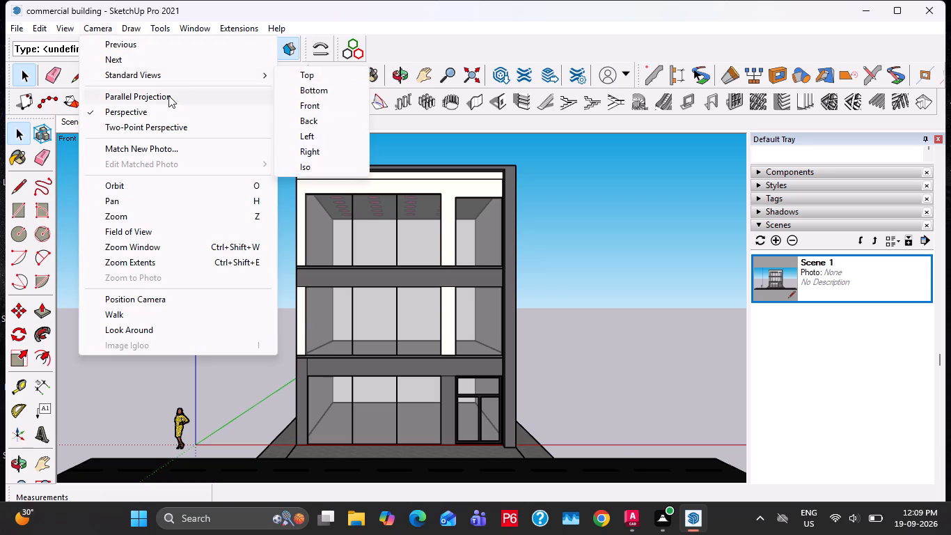
click(312, 162)
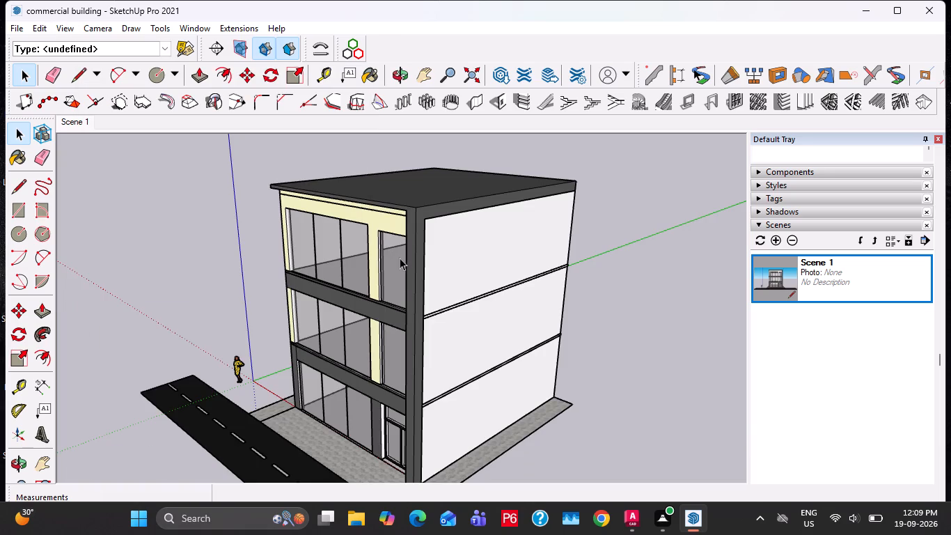
Offset the outline of the top-storey right side wall face inward by 9" inside its group.
double_click(455, 260)
click(457, 239)
scroll(464, 265, up, 2)
middle_drag(485, 286, 373, 265)
drag(462, 236, 460, 244)
click(460, 244)
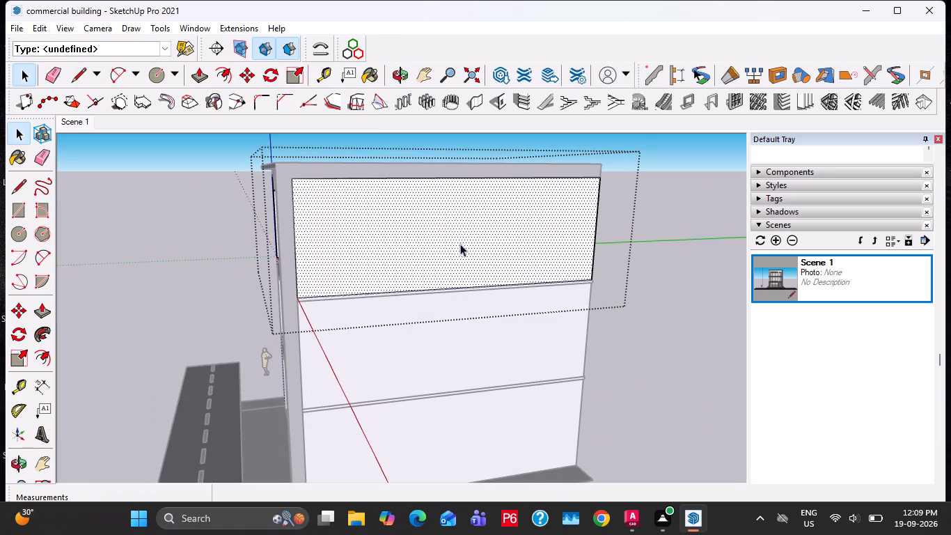
middle_drag(474, 232, 353, 238)
double_click(352, 232)
double_click(352, 231)
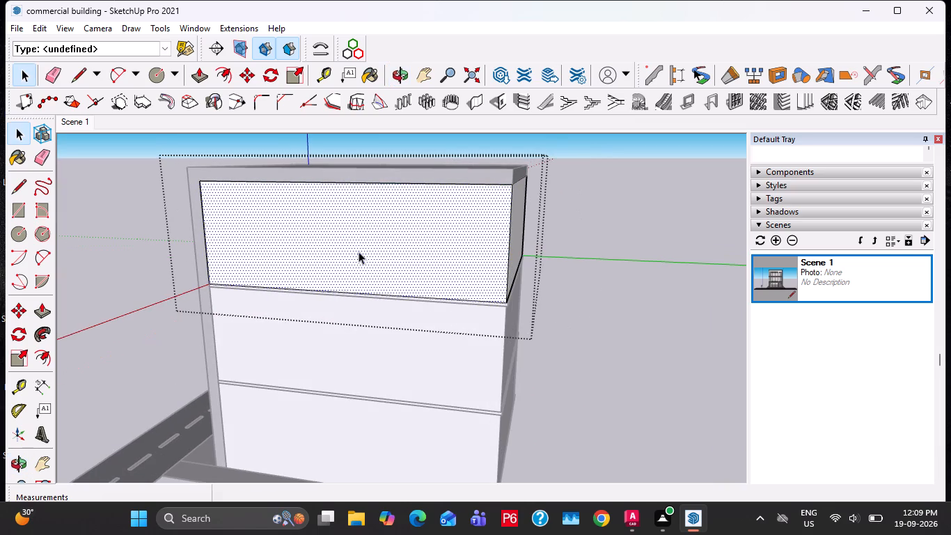
double_click(421, 265)
double_click(423, 254)
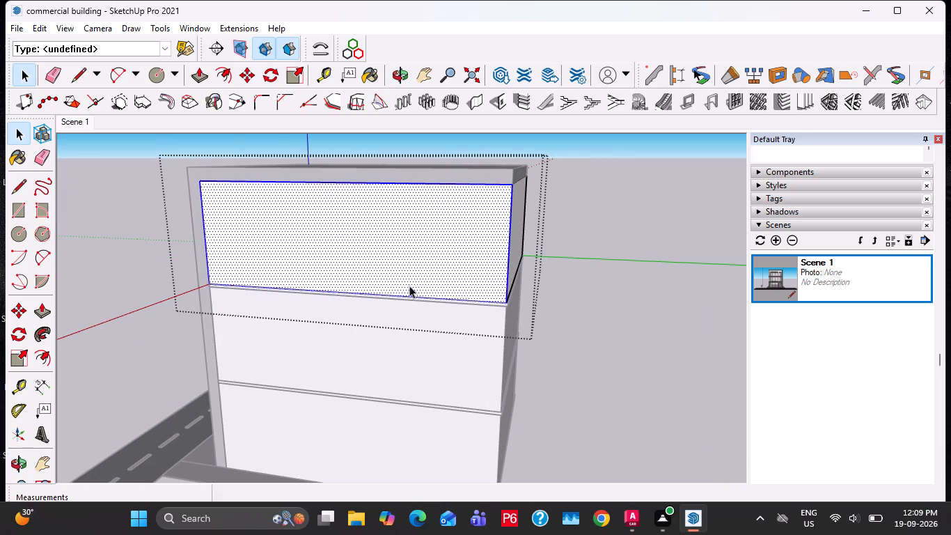
key(d)
key(f)
click(411, 293)
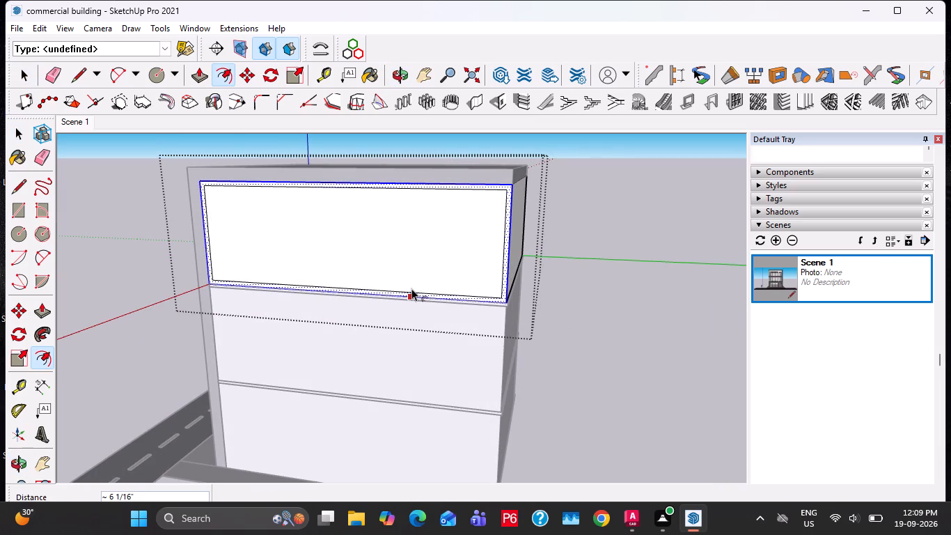
key(9)
key(shift+quotedbl)
key(Return)
key(space)
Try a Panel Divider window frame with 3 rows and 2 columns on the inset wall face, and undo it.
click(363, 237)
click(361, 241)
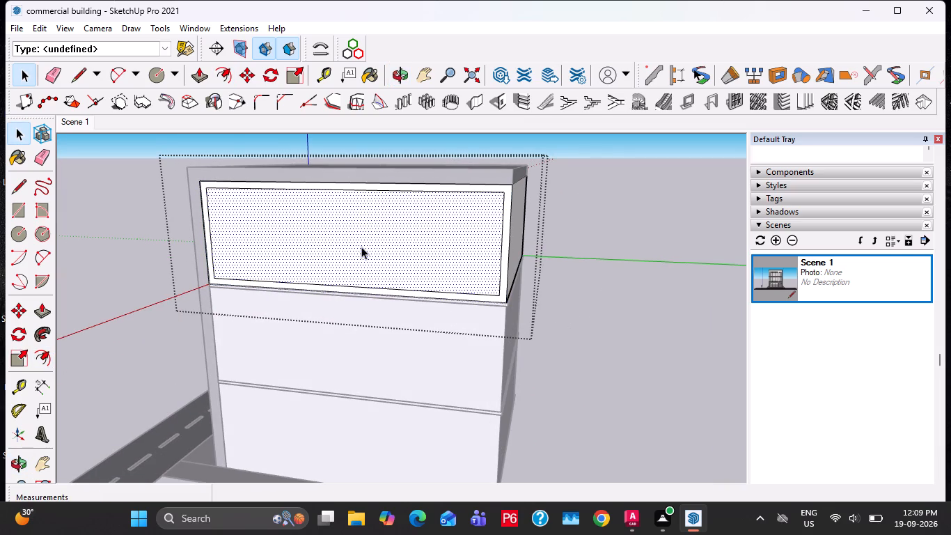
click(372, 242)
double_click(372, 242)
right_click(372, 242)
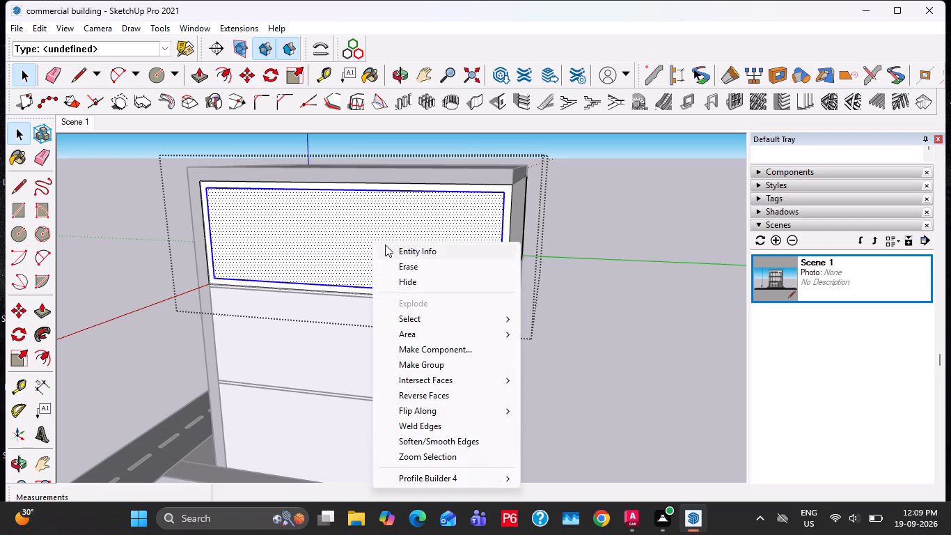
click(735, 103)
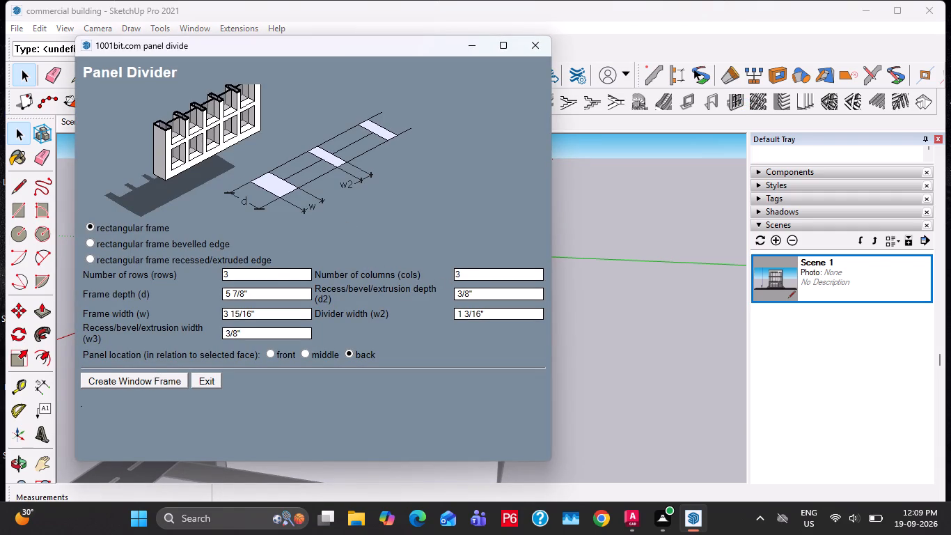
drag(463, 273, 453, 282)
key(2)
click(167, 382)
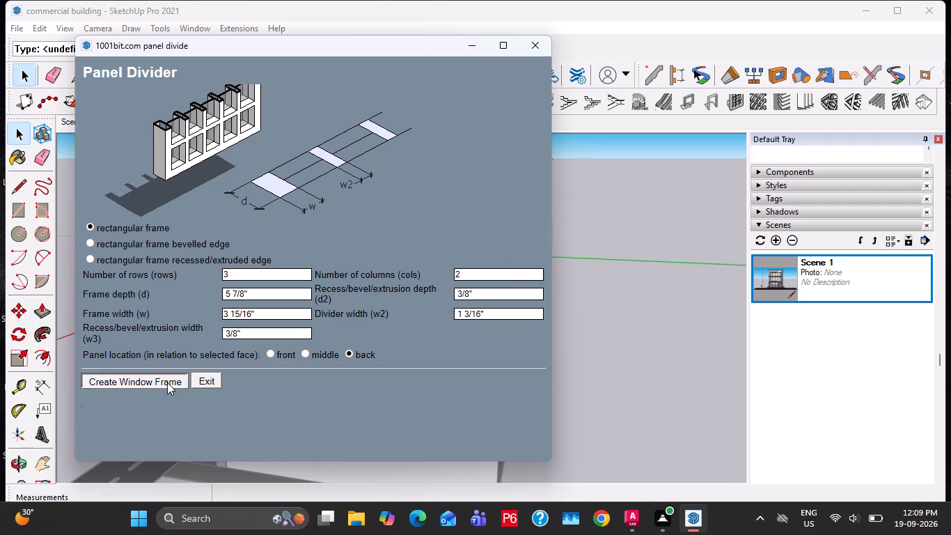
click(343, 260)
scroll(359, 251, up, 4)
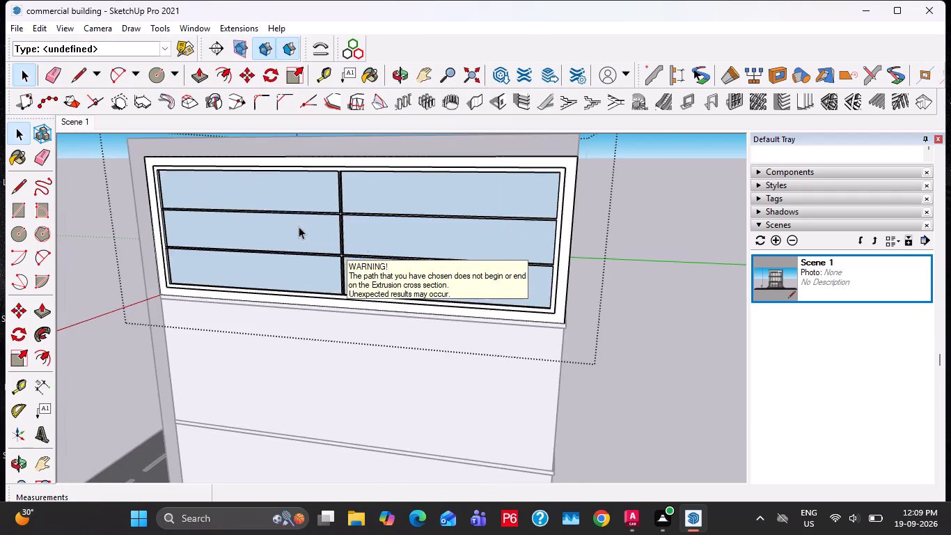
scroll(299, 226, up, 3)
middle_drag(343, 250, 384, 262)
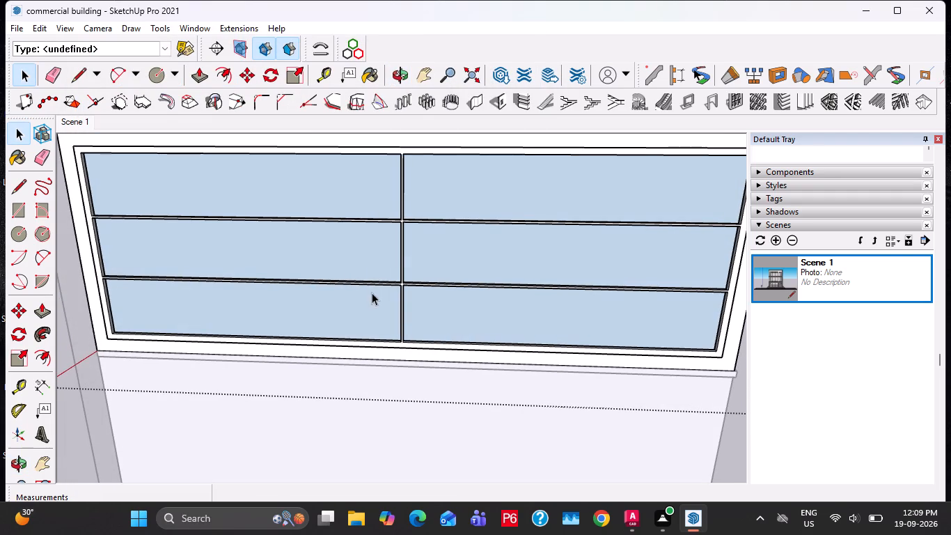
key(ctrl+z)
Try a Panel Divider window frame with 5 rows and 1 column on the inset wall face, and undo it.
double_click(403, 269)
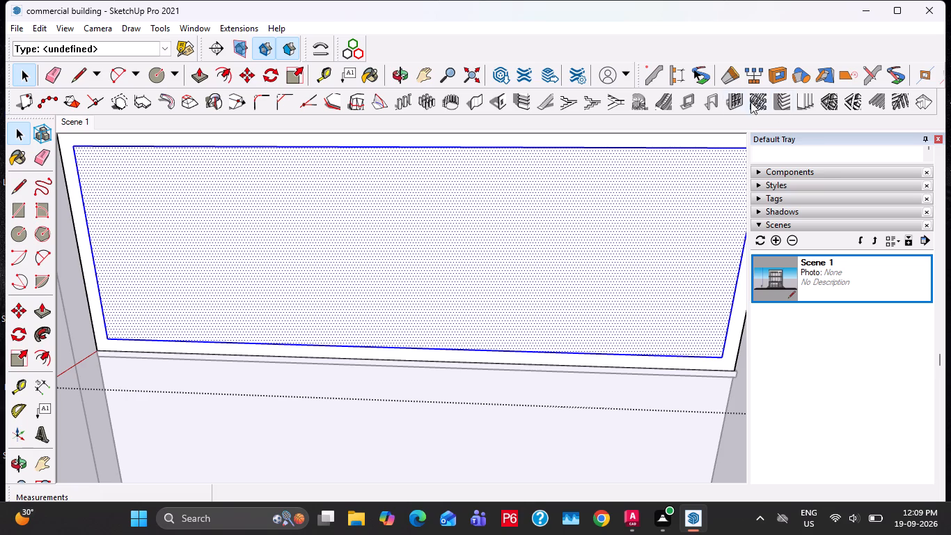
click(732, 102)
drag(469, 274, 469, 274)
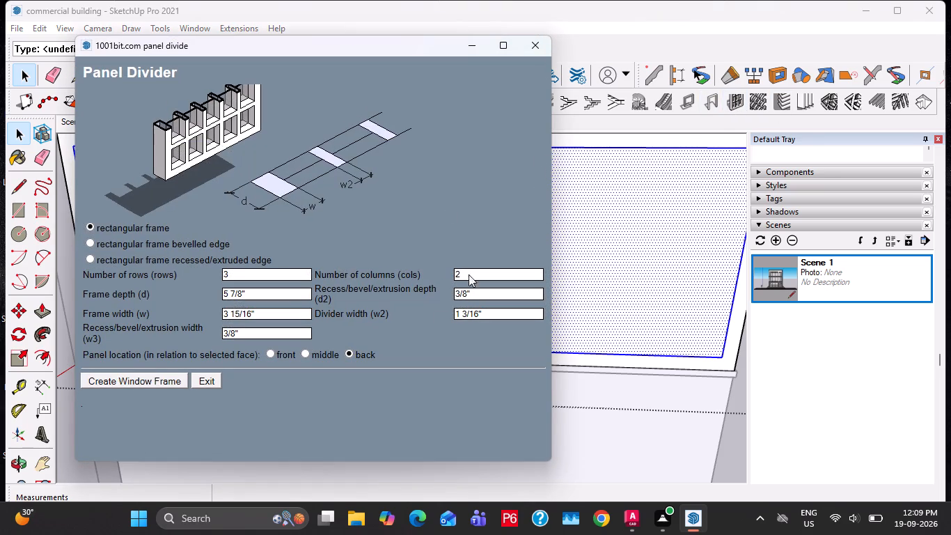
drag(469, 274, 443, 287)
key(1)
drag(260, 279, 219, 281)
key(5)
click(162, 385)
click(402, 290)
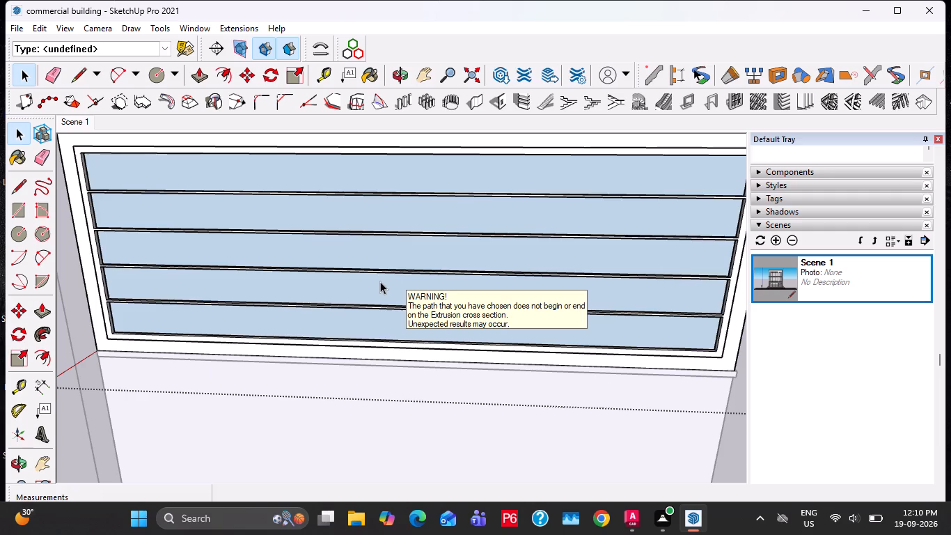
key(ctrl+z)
Create a rectangular Panel Divider window frame with 1 row and 5 columns on the inset wall face.
key(space)
double_click(606, 222)
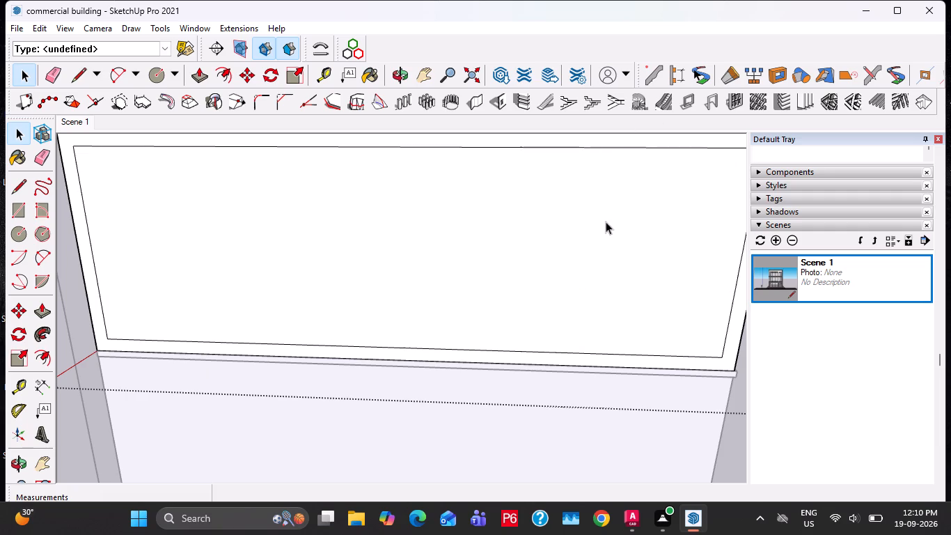
click(742, 104)
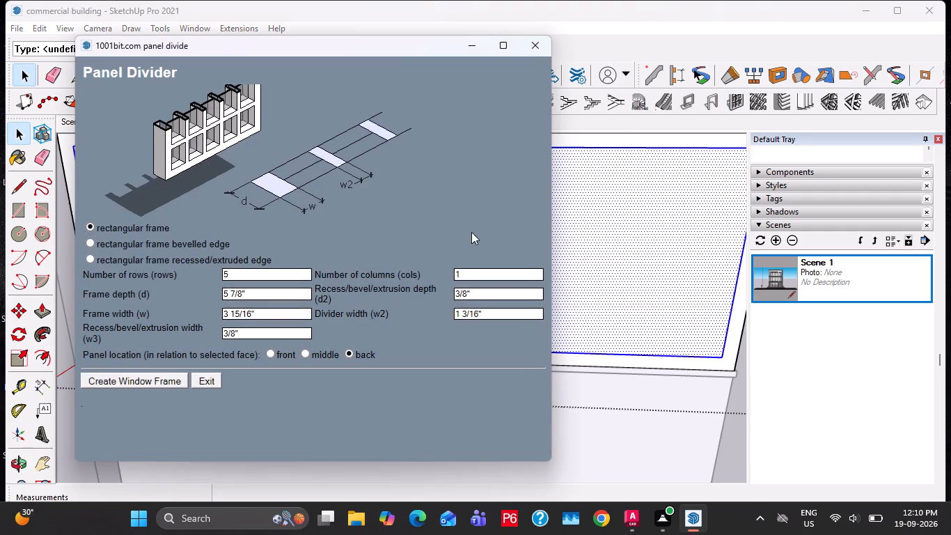
drag(471, 266, 454, 280)
drag(464, 274, 453, 284)
drag(453, 284, 452, 284)
key(5)
drag(239, 275, 220, 279)
key(1)
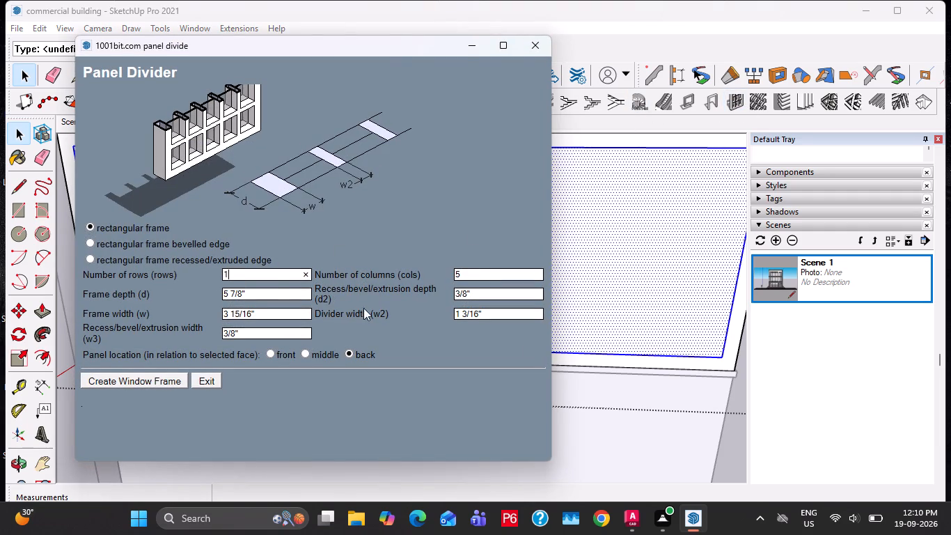
click(177, 385)
click(356, 271)
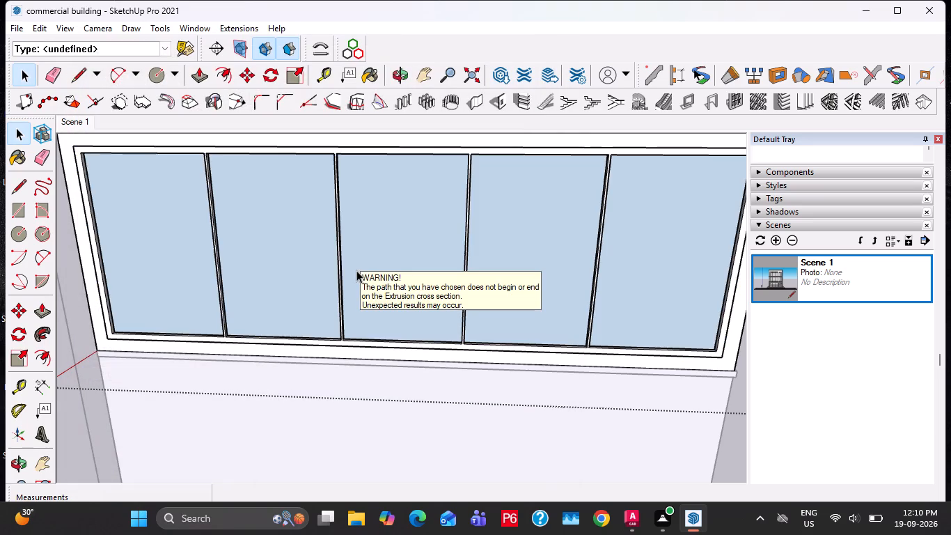
Sample Translucent Glass Gray from the front glazing and paint the new side window's glass panes with it.
scroll(361, 263, down, 5)
middle_drag(364, 278, 472, 268)
middle_drag(377, 282, 426, 281)
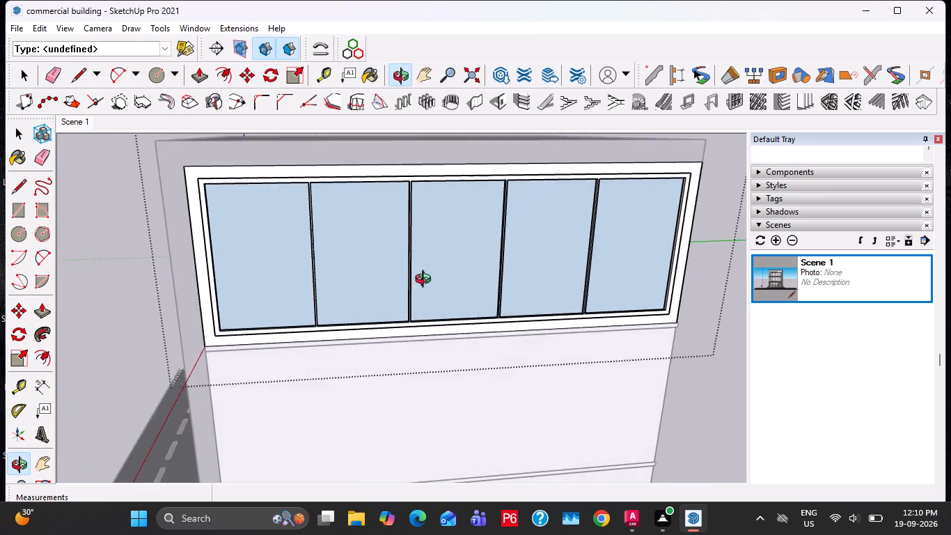
middle_drag(426, 281, 391, 265)
key(space)
double_click(404, 228)
click(407, 198)
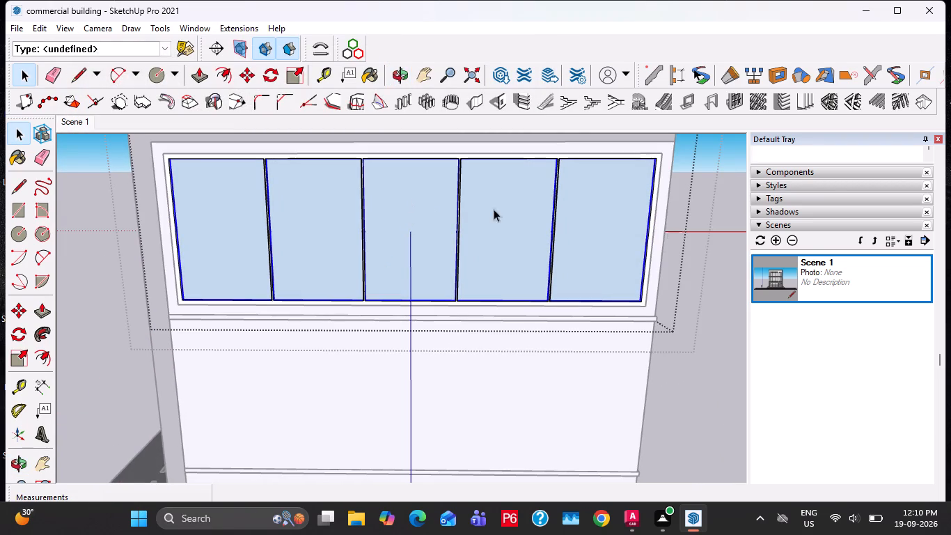
double_click(464, 226)
click(488, 226)
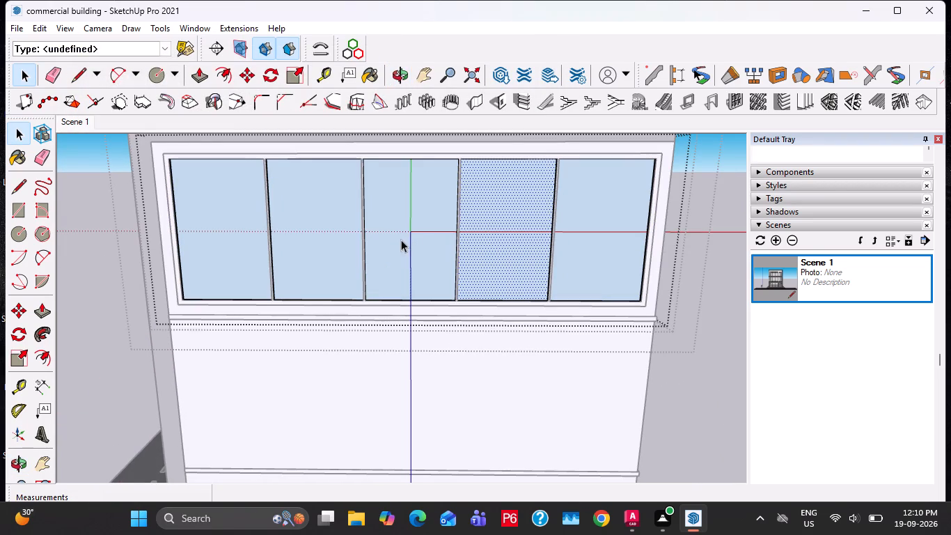
key(Escape)
click(399, 241)
scroll(810, 276, up, 1)
scroll(909, 341, up, 2)
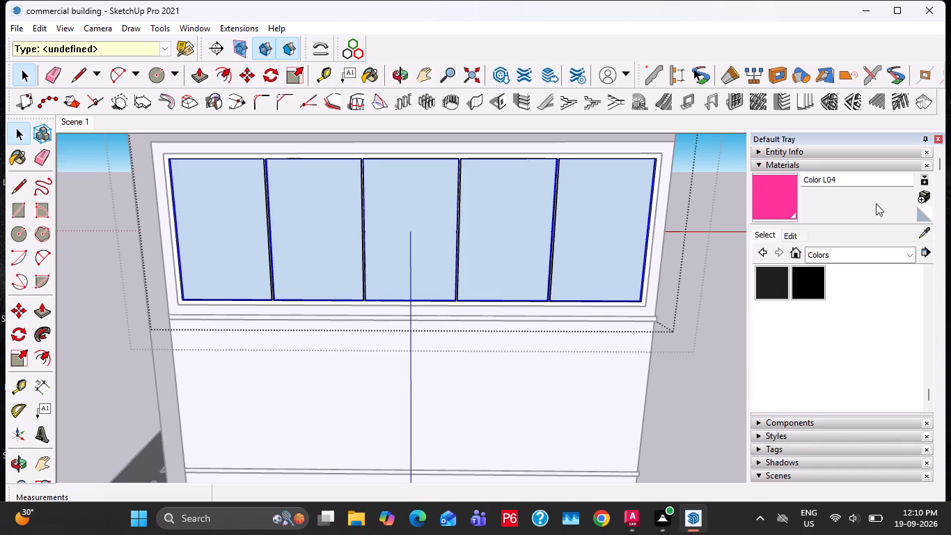
scroll(885, 202, up, 1)
click(927, 231)
middle_drag(283, 245, 506, 235)
click(448, 235)
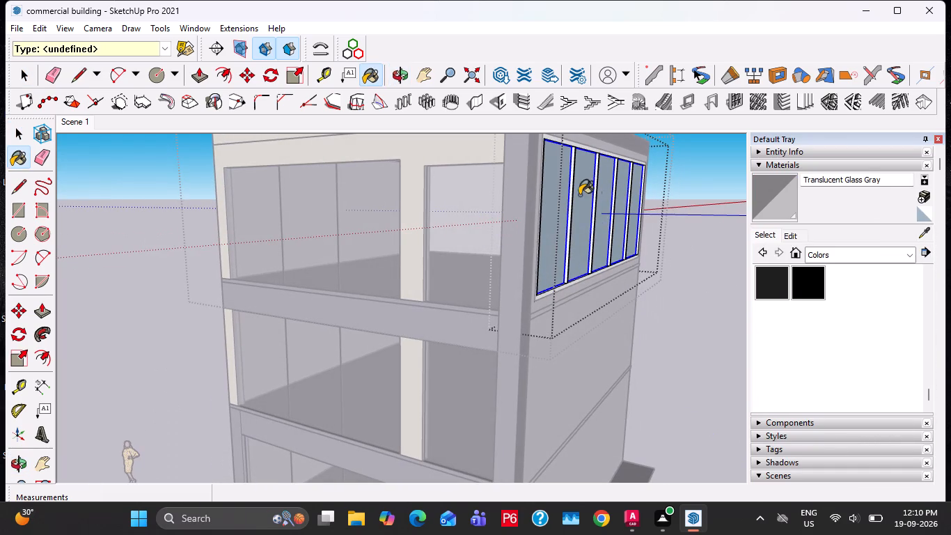
click(579, 195)
Paint the side window's frame and dividers with the dark Color M08.
middle_drag(595, 212, 456, 235)
key(space)
key(space)
scroll(473, 188, up, 7)
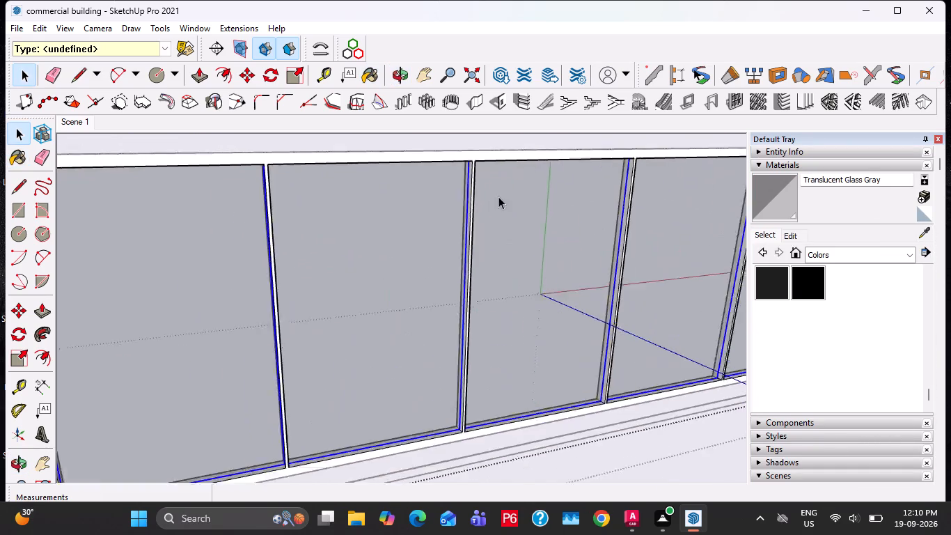
scroll(498, 196, up, 1)
middle_drag(535, 210, 480, 217)
click(770, 286)
click(478, 163)
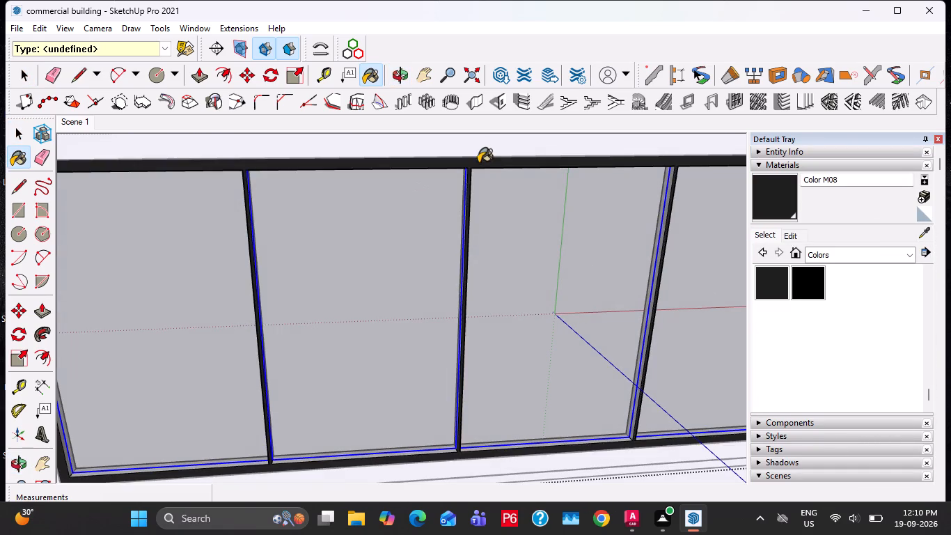
key(space)
Hide the side window frame group inside the top-storey group to expose the wall face behind it.
scroll(498, 228, down, 5)
middle_drag(431, 300, 526, 239)
middle_drag(497, 267, 730, 296)
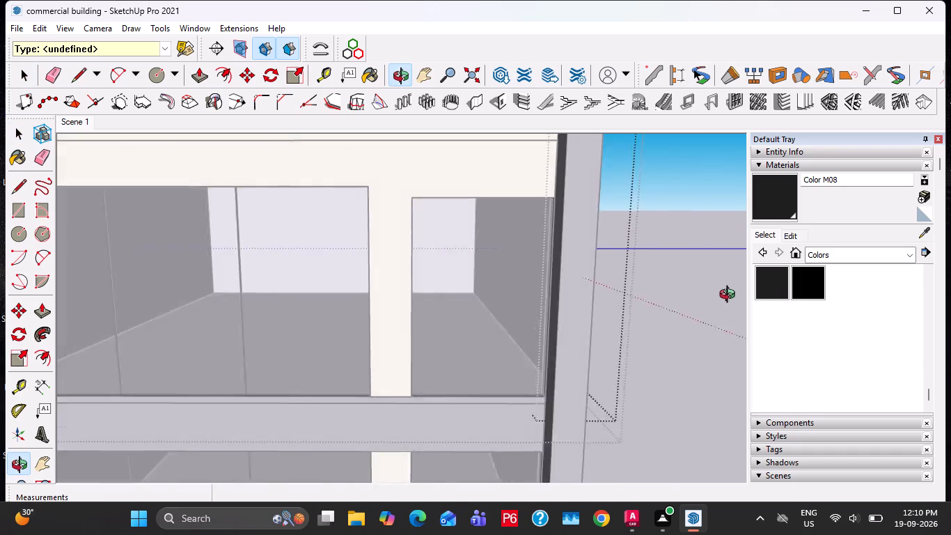
middle_drag(730, 296, 766, 296)
key(Escape)
key(Escape)
key(Escape)
click(527, 273)
middle_drag(560, 279, 296, 296)
click(528, 339)
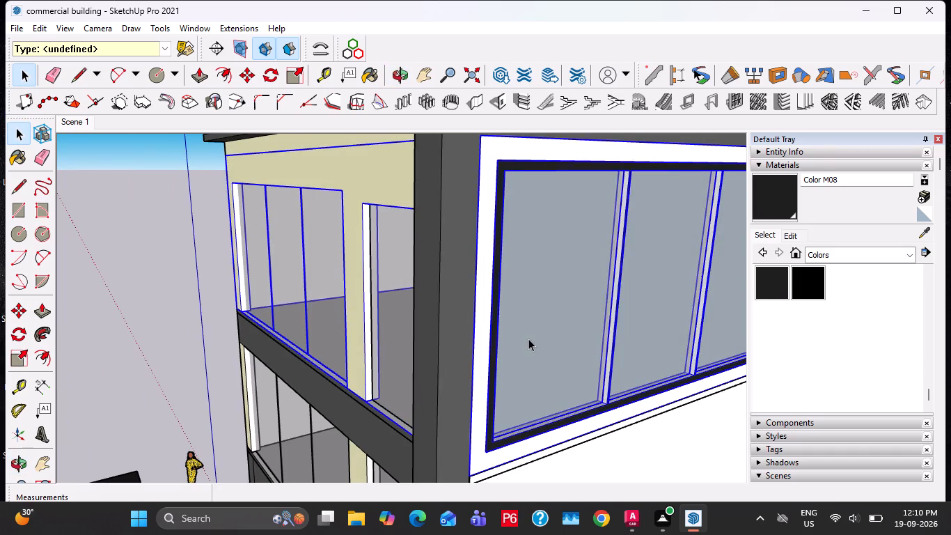
right_click(528, 339)
double_click(498, 336)
click(497, 330)
right_click(497, 330)
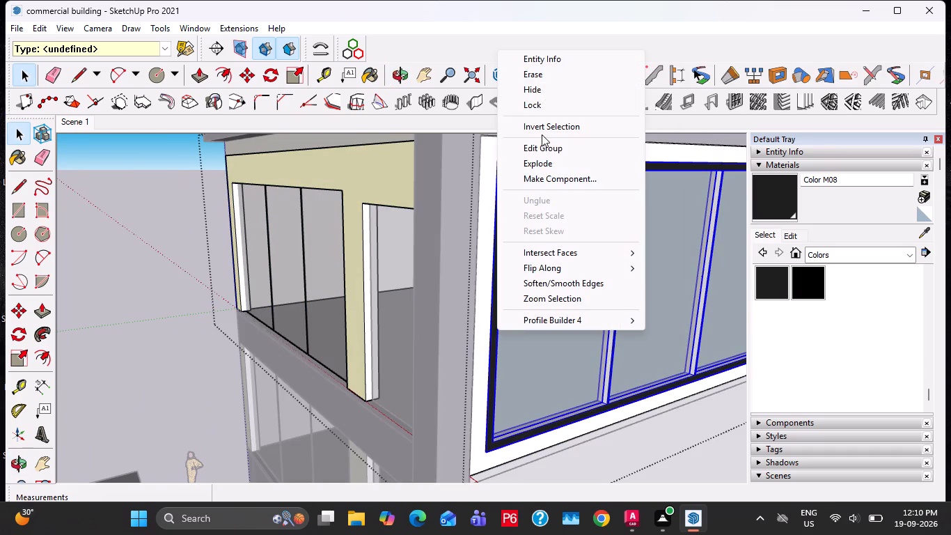
click(532, 93)
key(Escape)
Push the exposed top-storey side wall face inward 9" and delete it to open the wall behind the window.
double_click(545, 268)
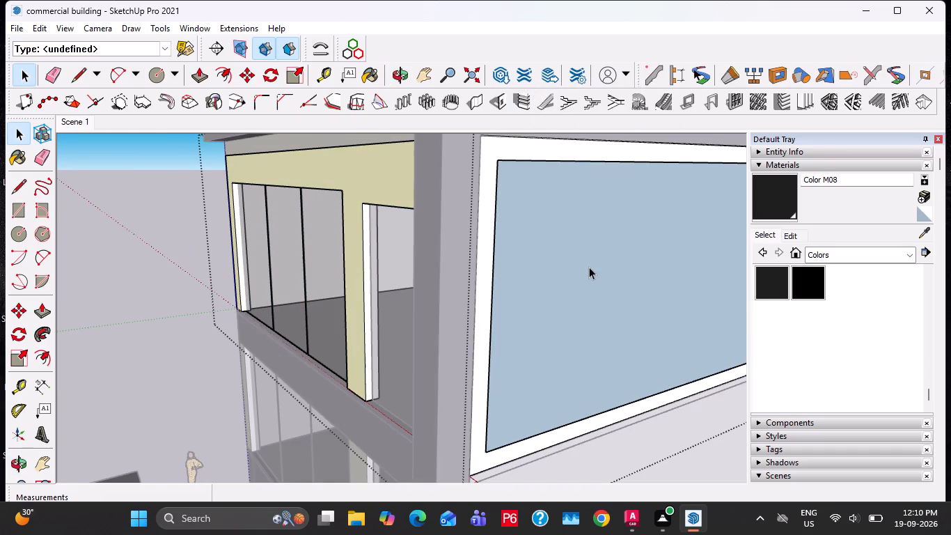
click(589, 267)
key(p)
click(611, 287)
click(578, 277)
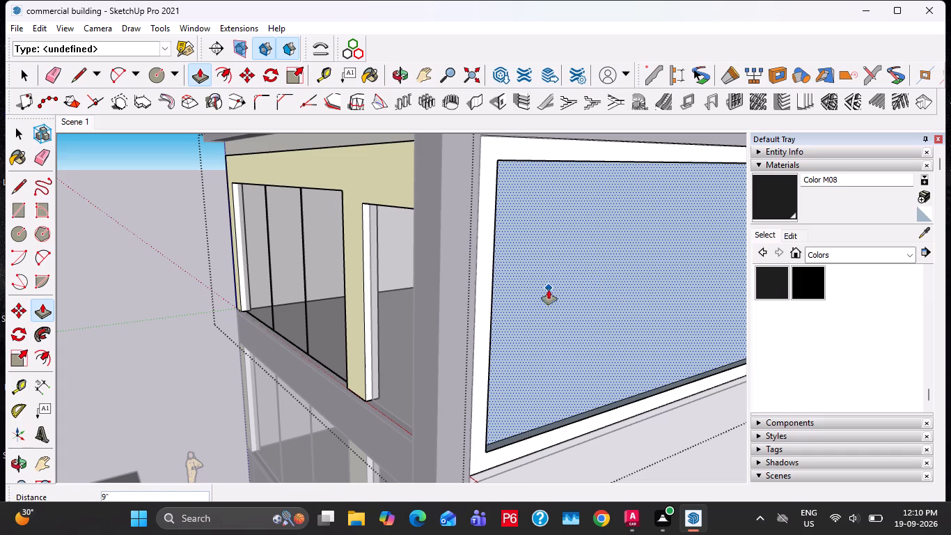
key(space)
key(p)
click(570, 332)
key(space)
key(Escape)
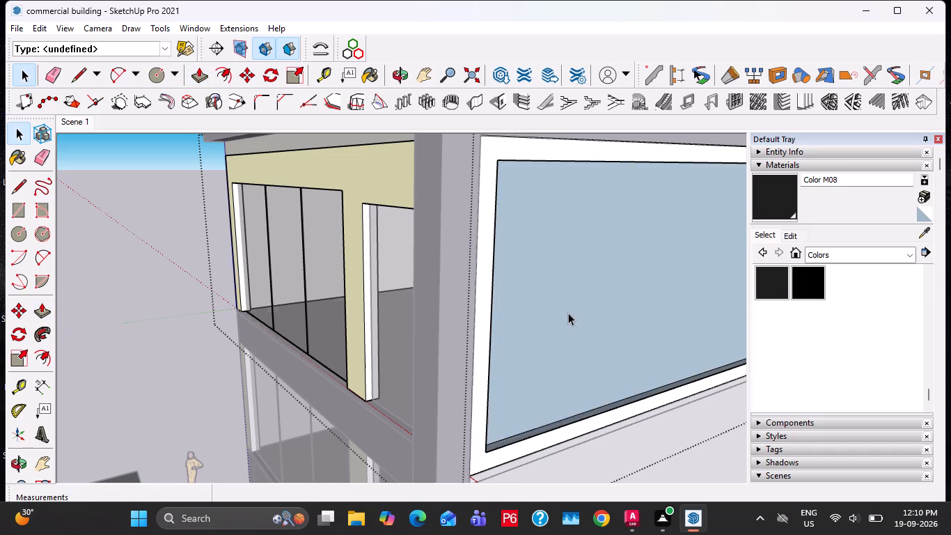
click(567, 313)
double_click(563, 313)
click(556, 293)
key(Delete)
middle_drag(563, 301, 443, 315)
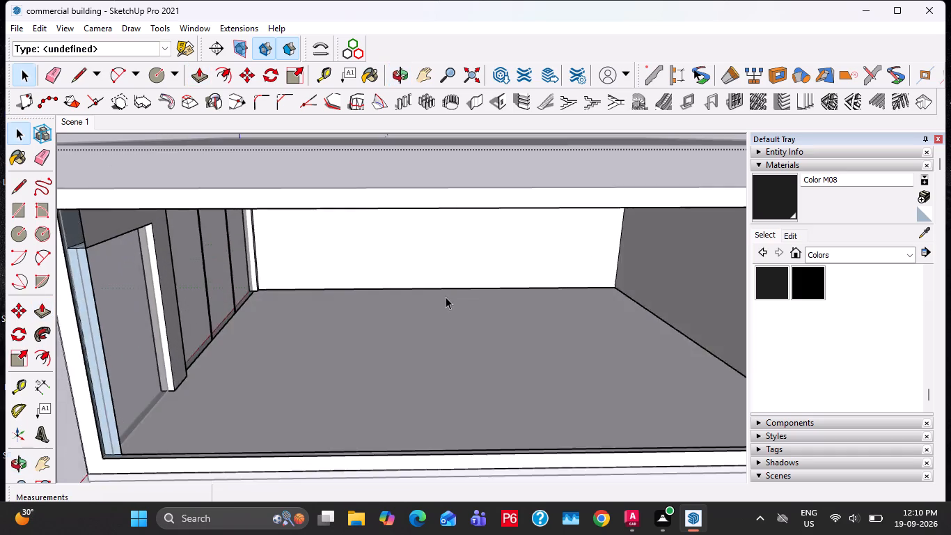
scroll(446, 297, down, 3)
middle_click(393, 364)
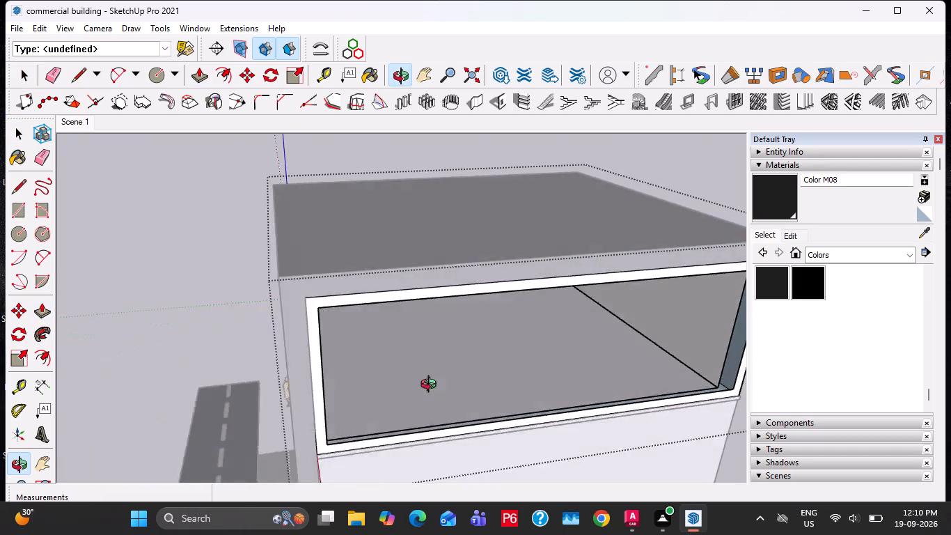
key(Escape)
key(Escape)
key(Escape)
Unhide the top-storey side window frame.
click(45, 29)
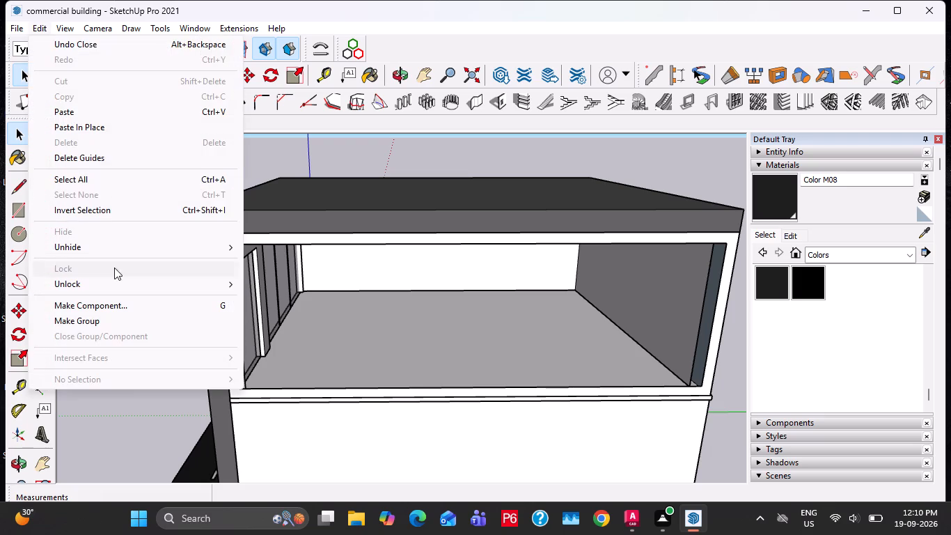
click(100, 242)
click(311, 265)
Offset the middle-storey side wall face inward by 9" inside its group.
middle_drag(397, 315, 427, 250)
scroll(366, 281, down, 4)
middle_drag(443, 336, 385, 380)
double_click(331, 399)
click(411, 428)
shift+middle_drag(398, 418, 442, 371)
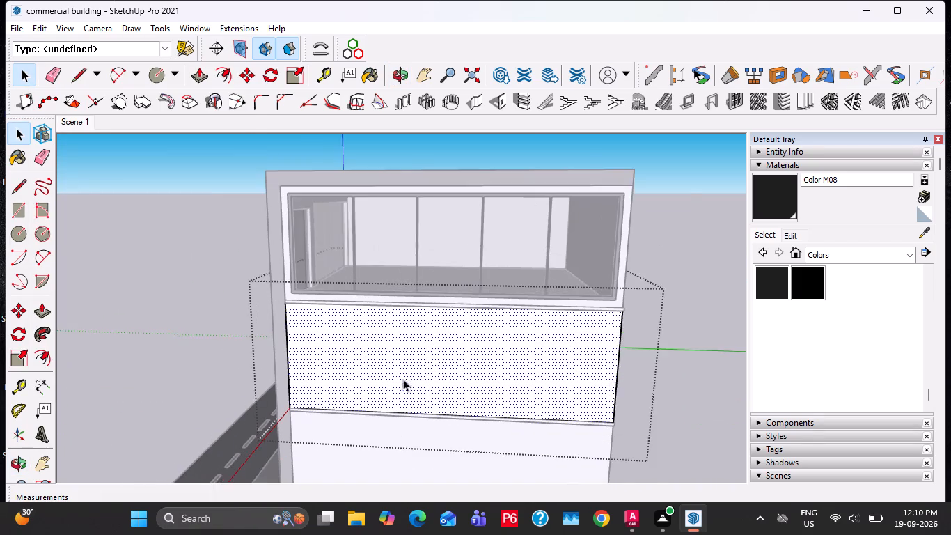
scroll(398, 383, up, 2)
key(f)
click(400, 394)
text(9")
key(Return)
key(space)
Copy the inset face of the middle-storey side wall with its border edges.
double_click(389, 379)
double_click(386, 379)
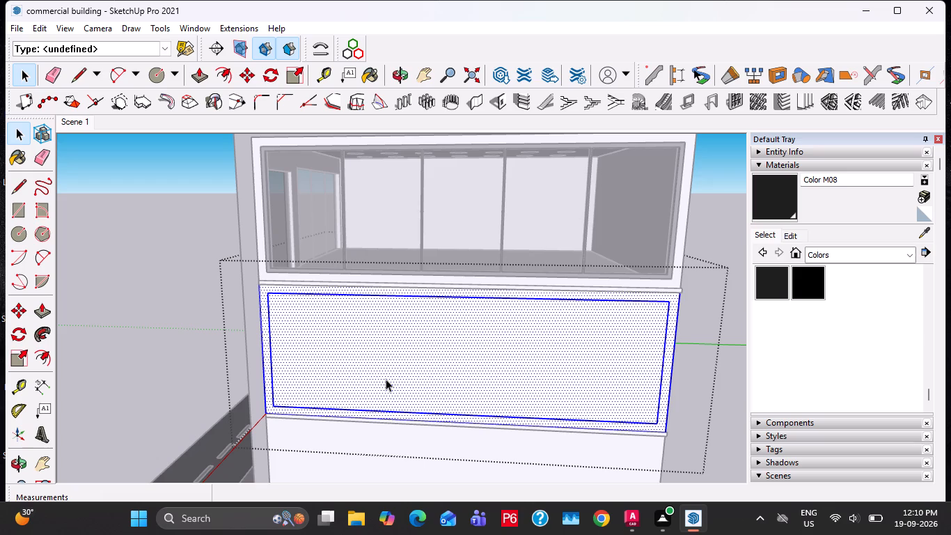
double_click(370, 352)
key(p)
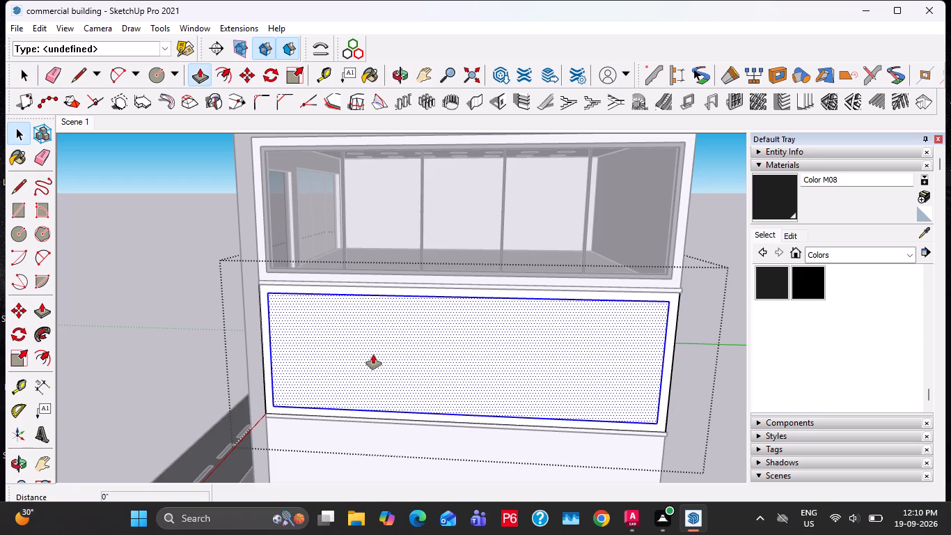
key(space)
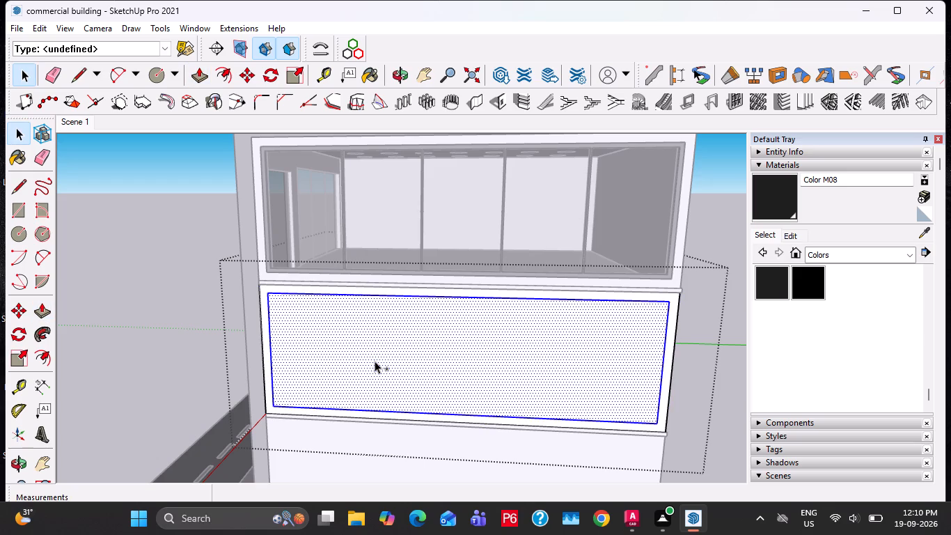
key(ctrl+c)
key(Escape)
key(Escape)
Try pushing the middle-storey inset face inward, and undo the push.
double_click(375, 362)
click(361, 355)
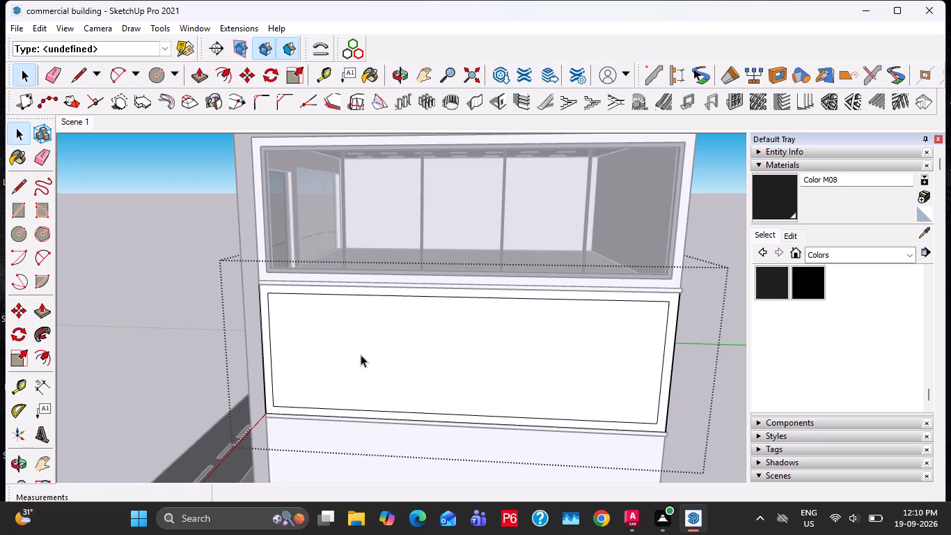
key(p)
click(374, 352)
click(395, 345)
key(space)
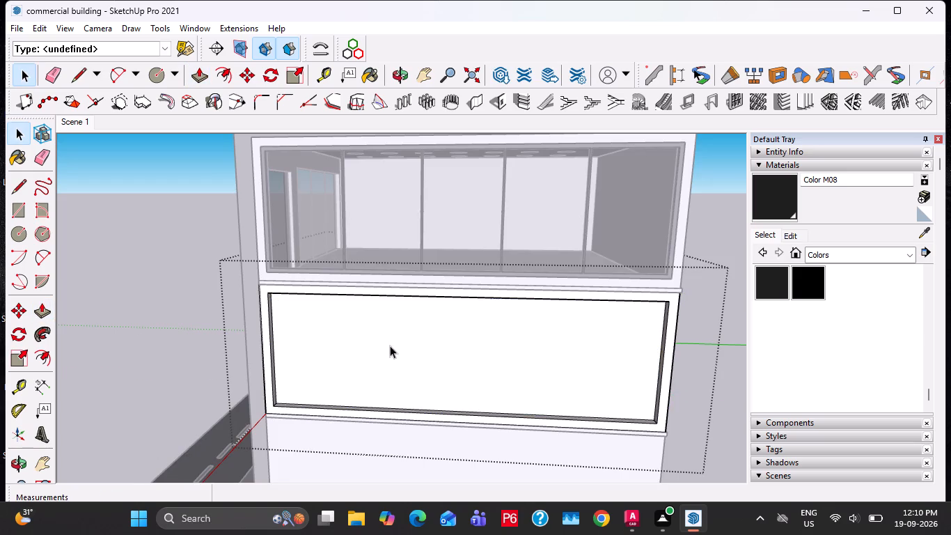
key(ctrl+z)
Push the middle-storey inset face inward 9" and delete it to cut the side window opening.
click(327, 359)
key(p)
click(327, 359)
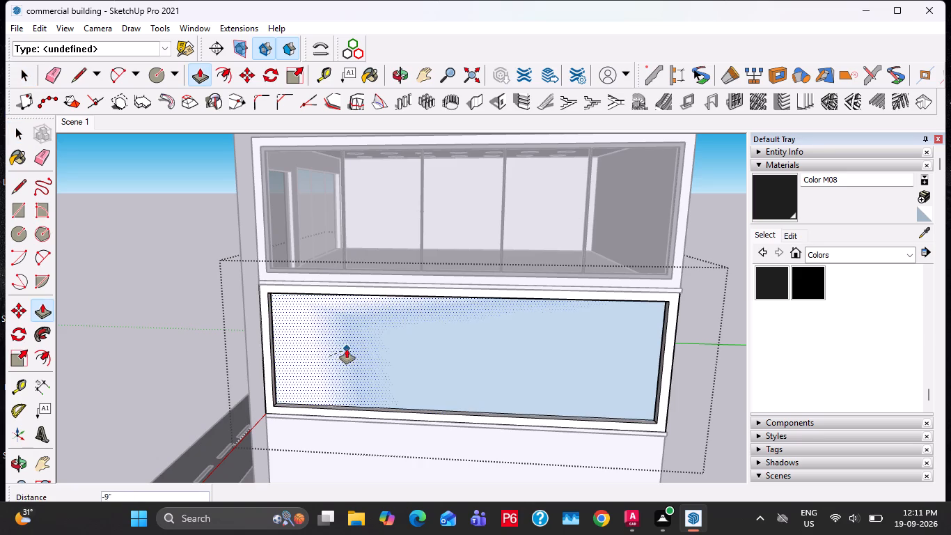
click(363, 351)
key(space)
click(363, 351)
key(Delete)
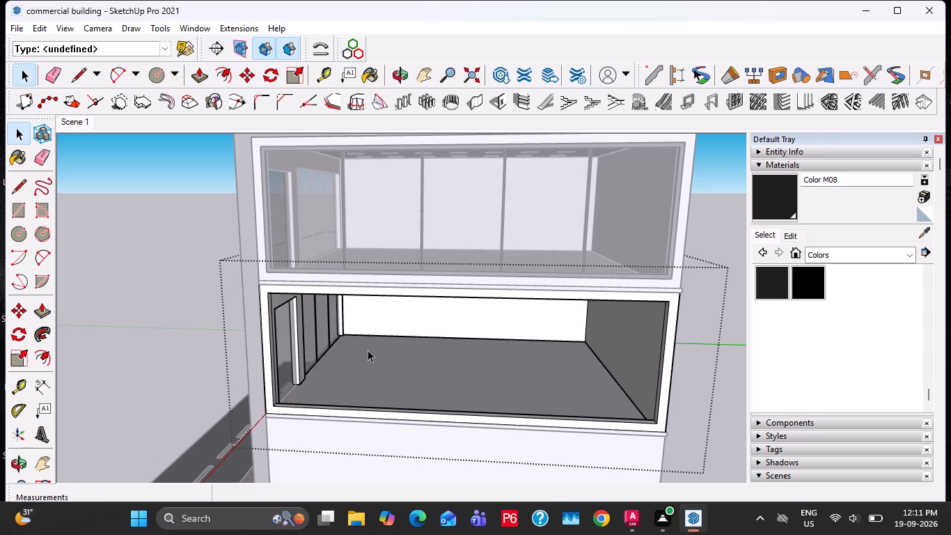
middle_drag(320, 380, 369, 382)
key(Escape)
key(Escape)
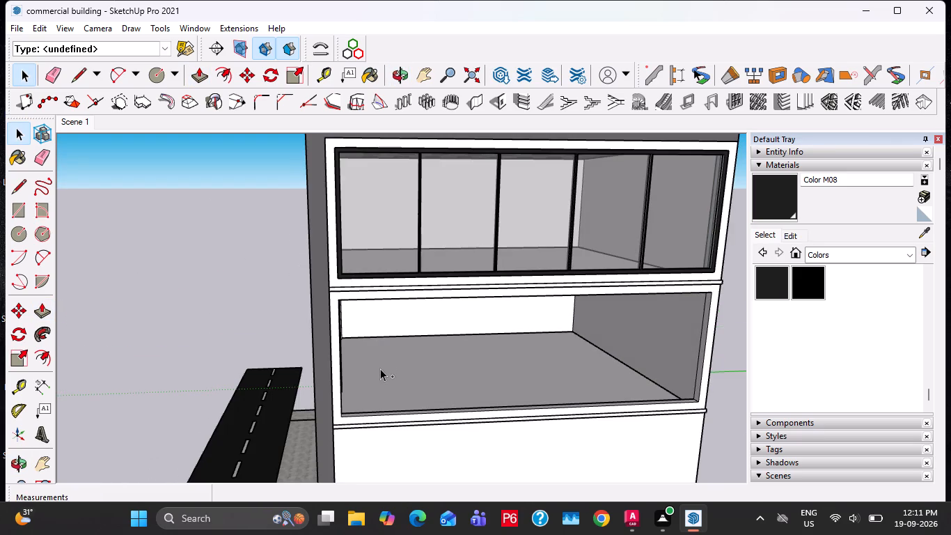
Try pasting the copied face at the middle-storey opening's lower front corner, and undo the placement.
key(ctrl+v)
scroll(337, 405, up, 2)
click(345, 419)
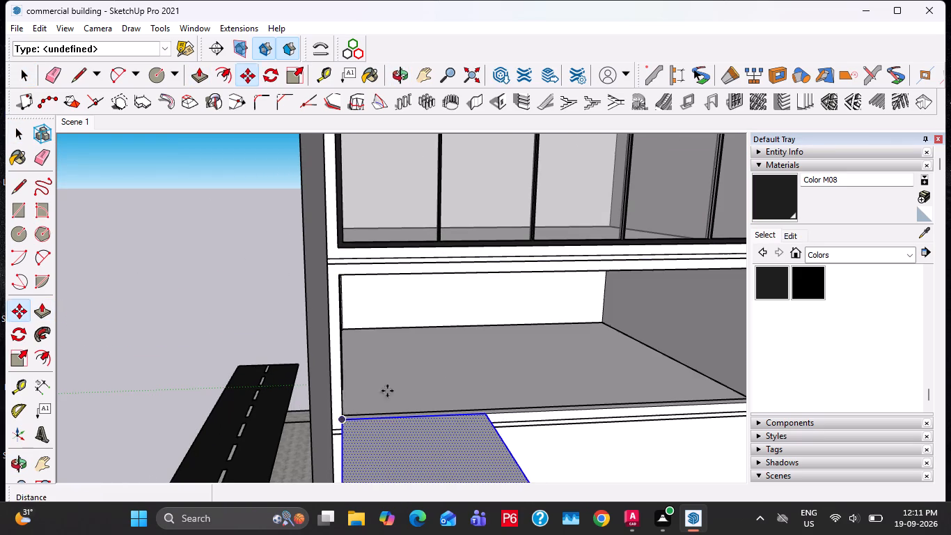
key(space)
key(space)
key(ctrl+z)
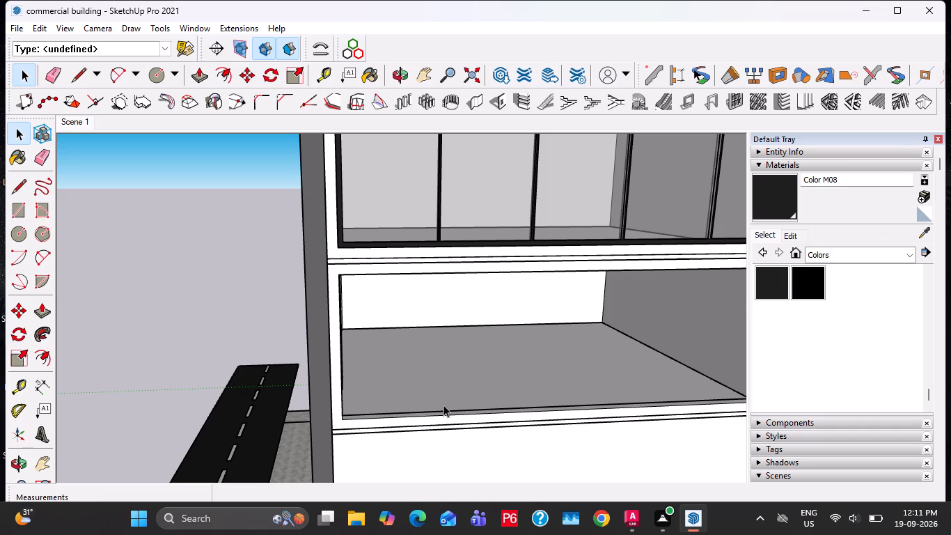
Paste the copied face into the middle-storey side opening, aligned to its lower front corner.
key(ctrl+v)
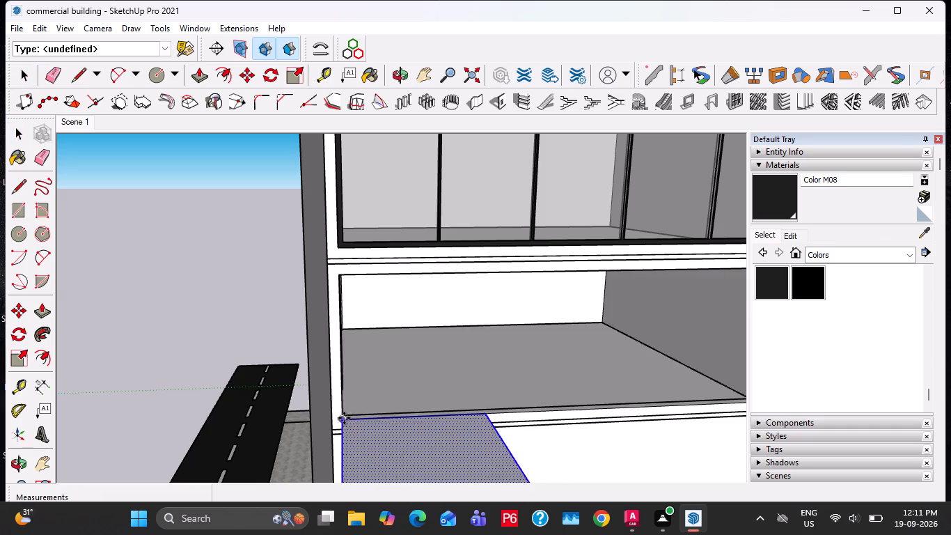
click(340, 418)
key(space)
Create a rectangular Panel Divider window frame with 1 row and 5 columns on the pasted middle-storey face.
double_click(397, 341)
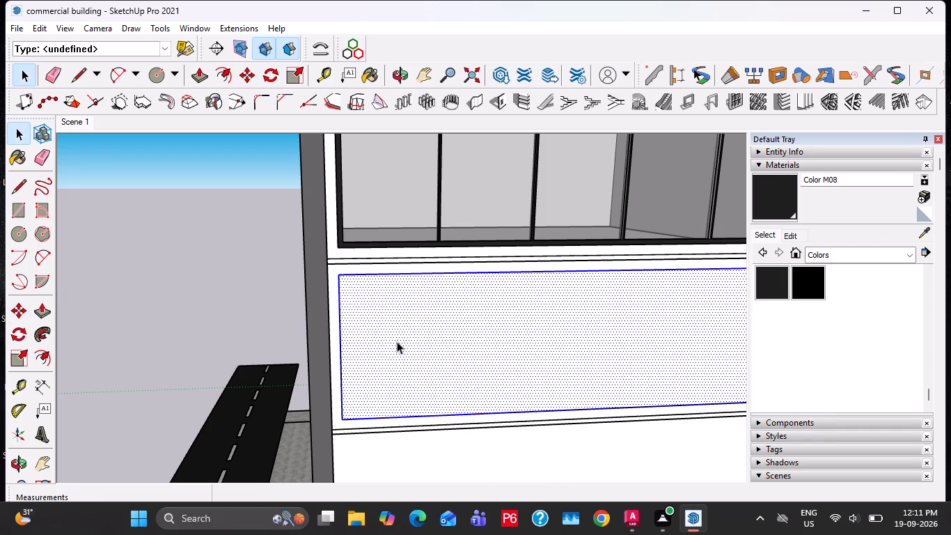
click(747, 98)
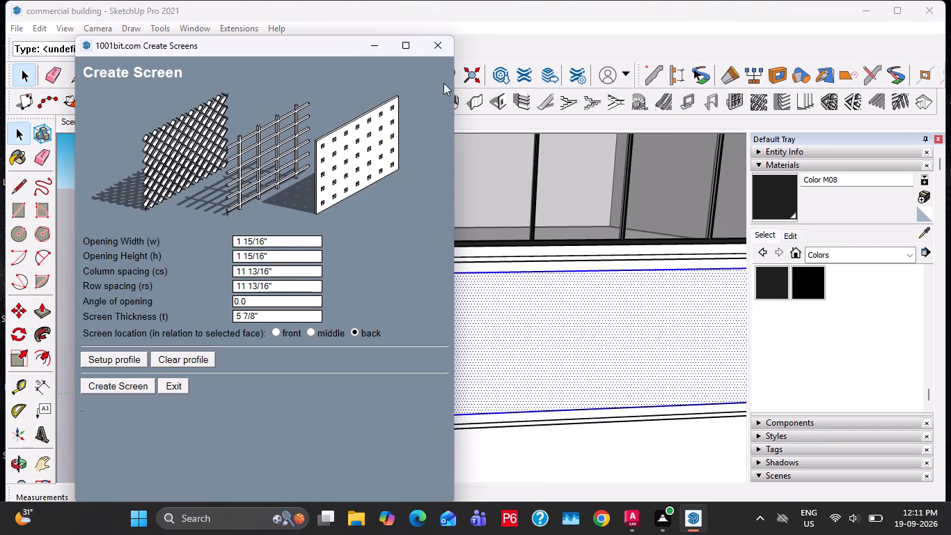
click(434, 55)
click(724, 106)
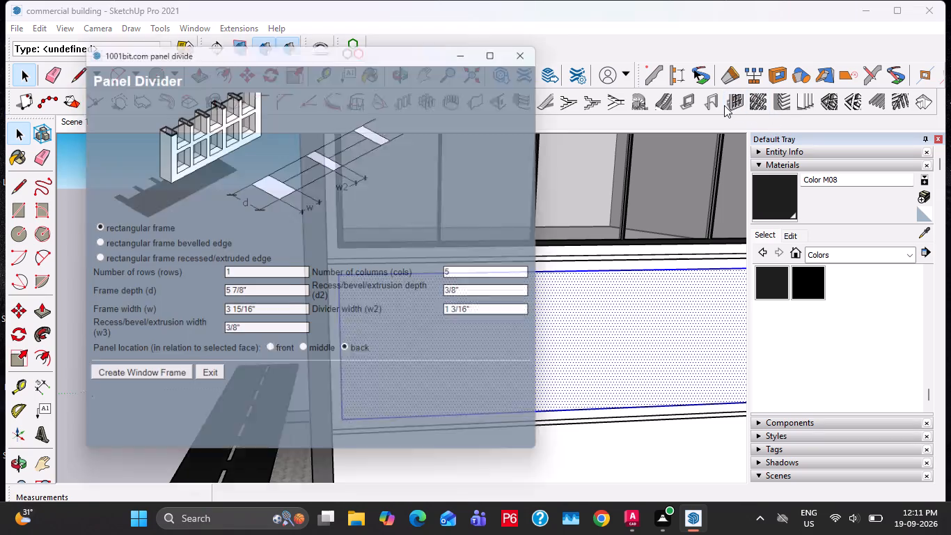
click(154, 381)
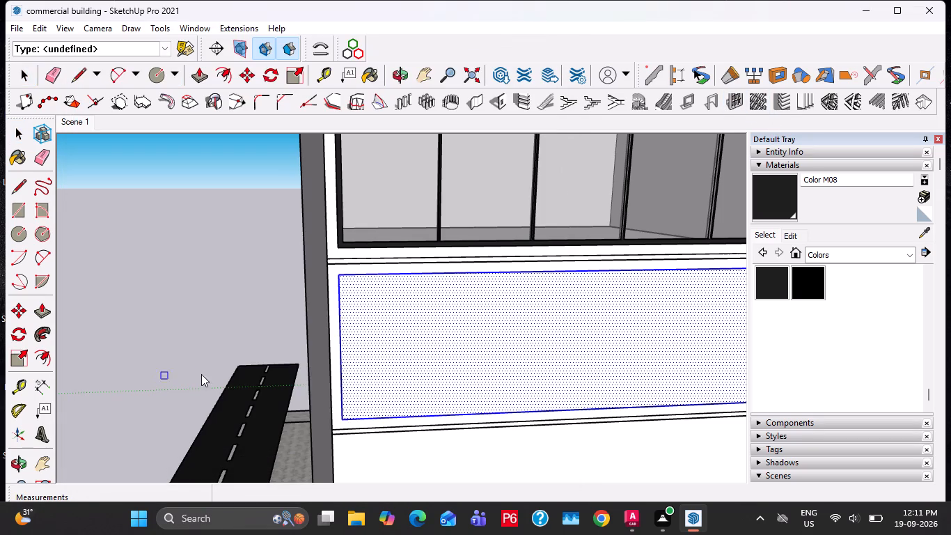
click(474, 313)
key(space)
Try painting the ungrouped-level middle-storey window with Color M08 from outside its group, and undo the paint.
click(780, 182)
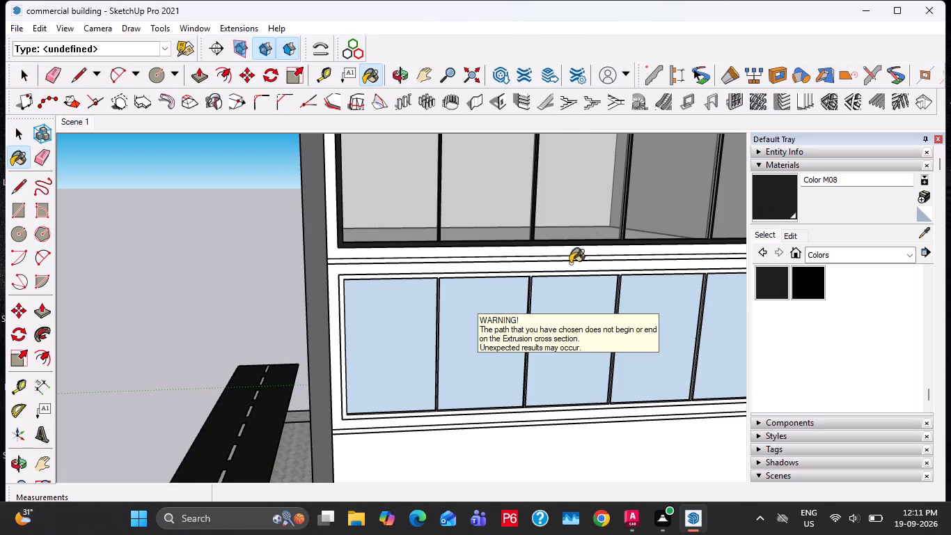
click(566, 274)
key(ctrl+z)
Paint the middle-storey side window's frame and dividers with Color M08 inside its group.
scroll(473, 327, up, 2)
key(space)
double_click(471, 329)
click(767, 189)
click(562, 261)
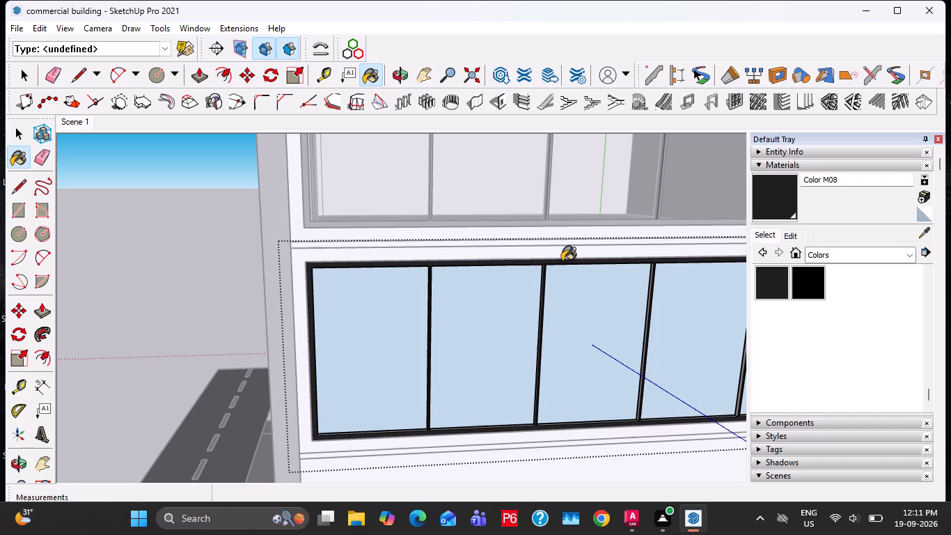
key(space)
key(space)
Sample Translucent Glass Gray from the top-storey window and paint the middle-storey side window's glass panes with it.
click(923, 233)
click(588, 188)
click(563, 315)
key(space)
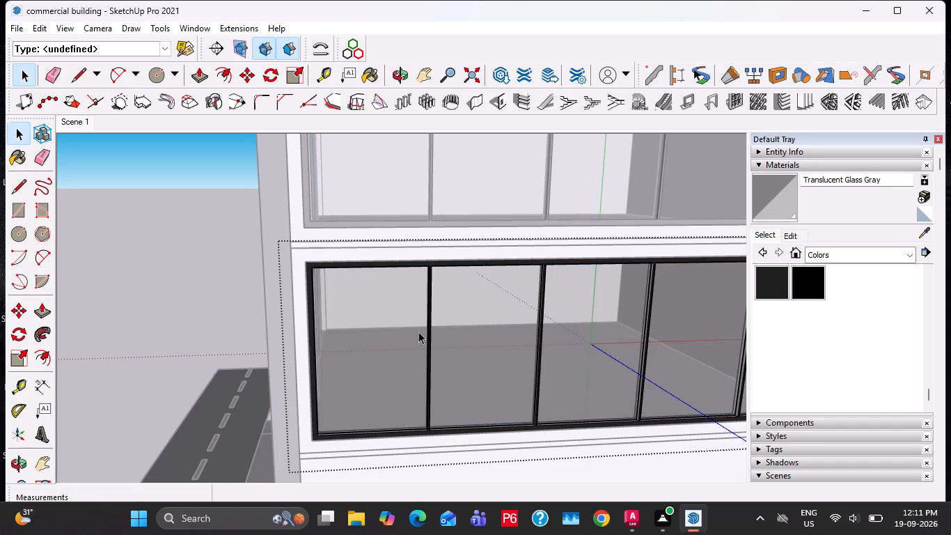
scroll(418, 332, down, 6)
key(Escape)
key(Escape)
Offset the ground-floor side wall face inward by 9" inside its group.
middle_drag(537, 463, 529, 438)
scroll(507, 398, down, 3)
middle_drag(501, 427, 466, 371)
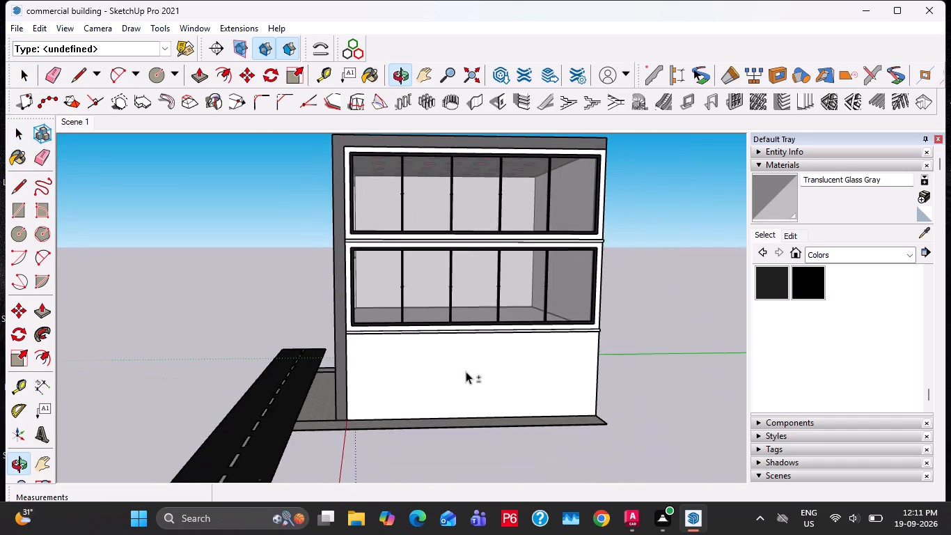
middle_drag(466, 371, 466, 374)
double_click(464, 372)
click(453, 372)
scroll(432, 387, up, 2)
key(f)
click(446, 404)
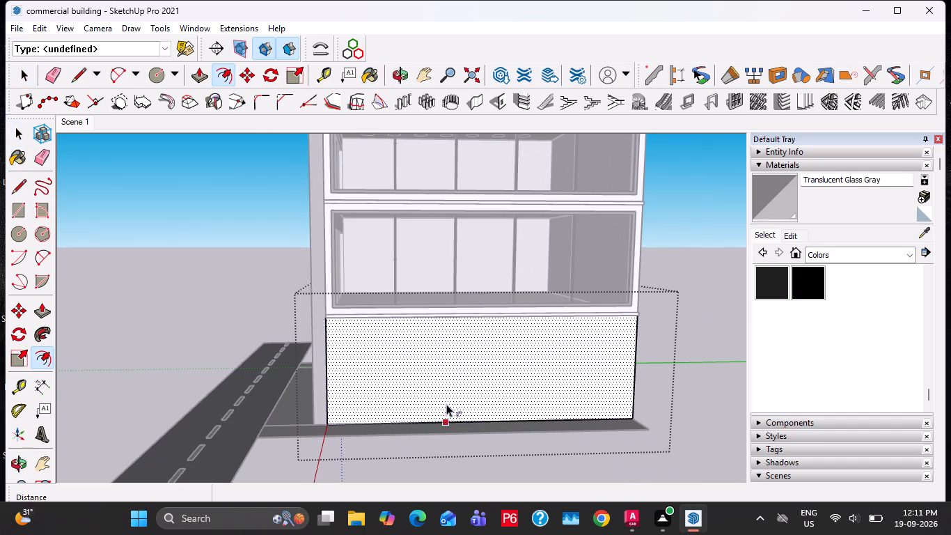
text(9")
key(Return)
key(space)
Push the ground-floor inset face inward through the wall thickness and delete it to cut the window opening.
click(443, 401)
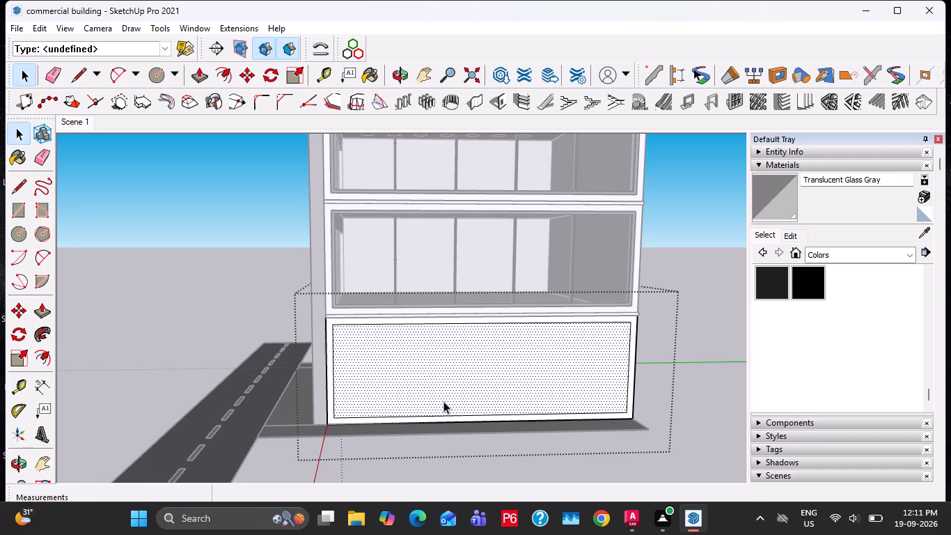
key(p)
click(443, 401)
click(420, 382)
key(space)
click(430, 378)
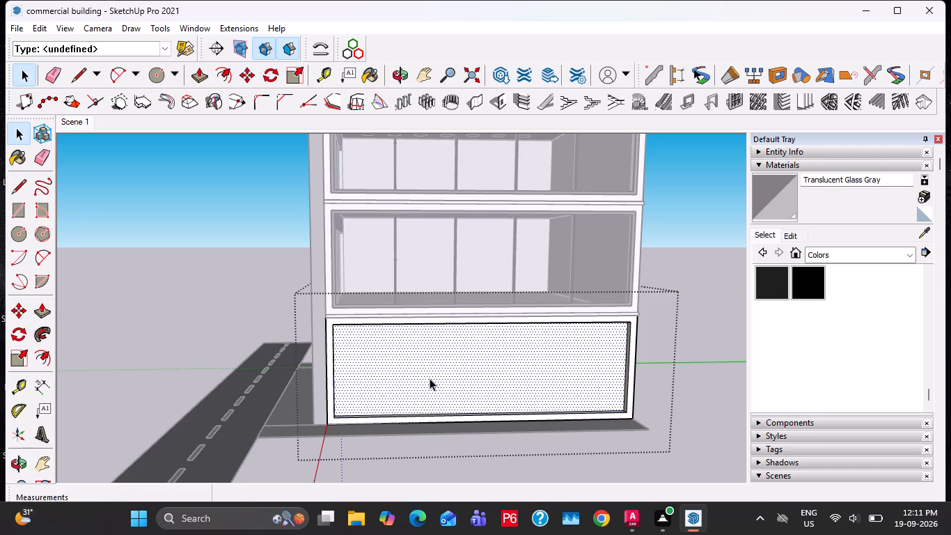
key(Delete)
key(Escape)
key(Escape)
Copy the middle-storey side window down into the ground-floor opening, aligning their lower front corners.
click(400, 260)
scroll(311, 295, up, 5)
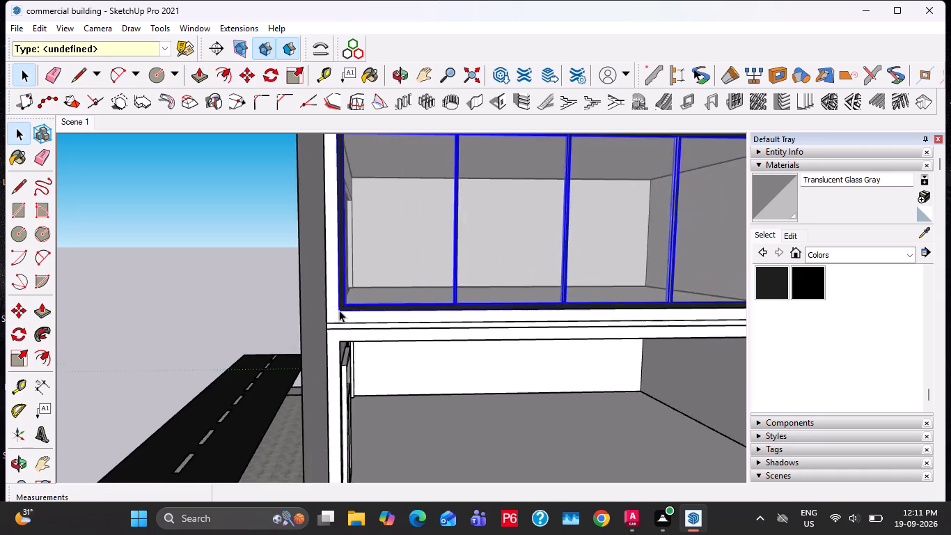
scroll(339, 310, up, 5)
key(m)
click(341, 312)
scroll(368, 402, down, 2)
shift+middle_drag(368, 416, 345, 292)
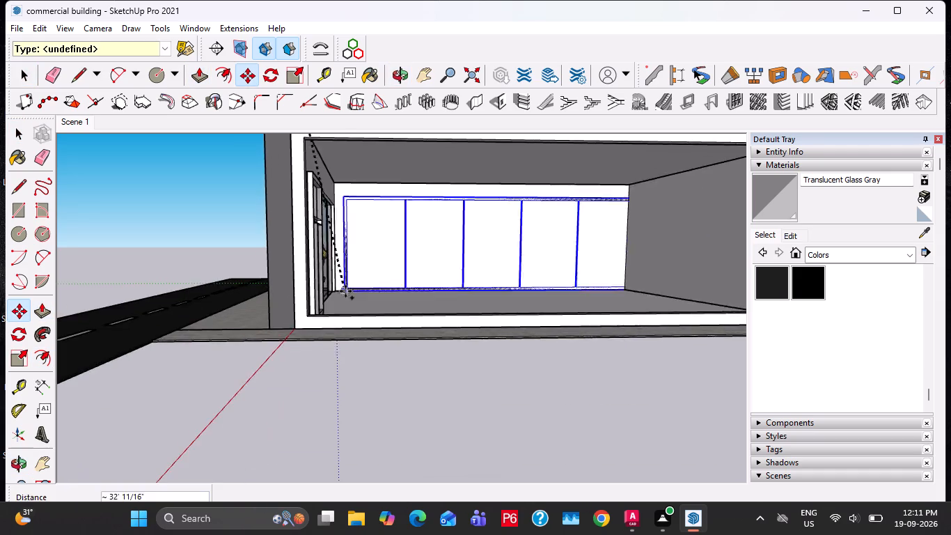
scroll(337, 350, up, 5)
click(297, 307)
key(space)
click(401, 440)
Offset the top-storey blank side wall face, opposite the finished windows, inward by 9" inside its group.
scroll(414, 419, down, 5)
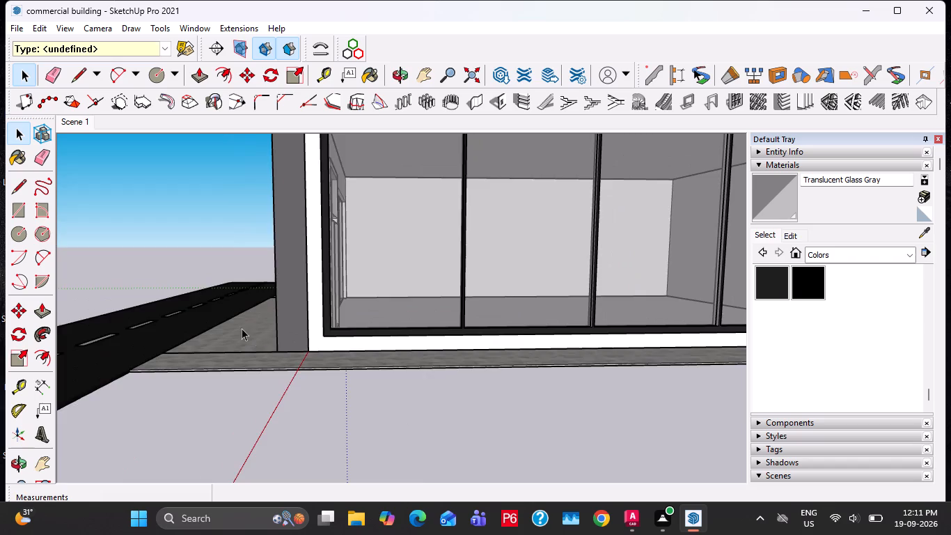
middle_drag(258, 333, 309, 381)
scroll(252, 352, down, 5)
click(569, 458)
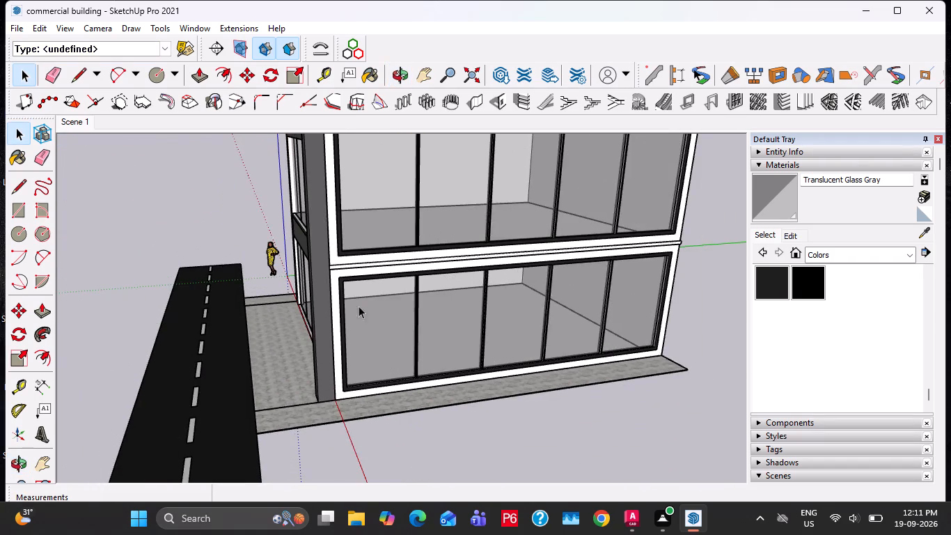
middle_drag(363, 304, 503, 296)
scroll(448, 309, down, 3)
shift+middle_drag(359, 262, 579, 293)
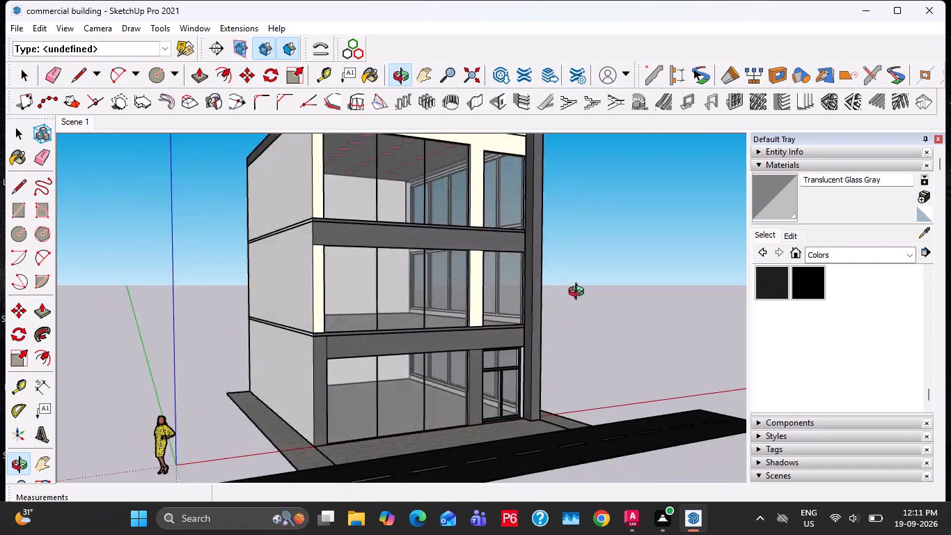
shift+middle_drag(579, 293, 659, 369)
double_click(299, 220)
click(315, 219)
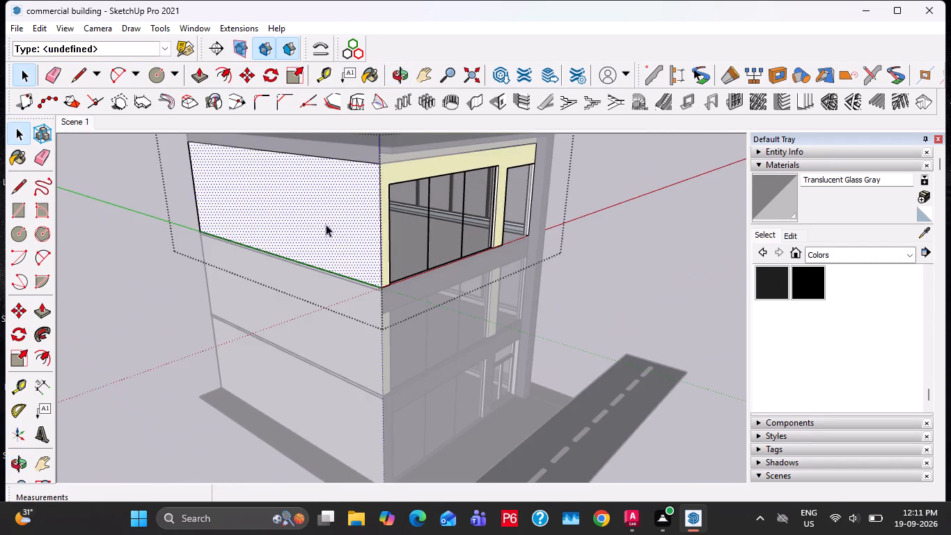
scroll(336, 236, up, 2)
key(f)
click(353, 272)
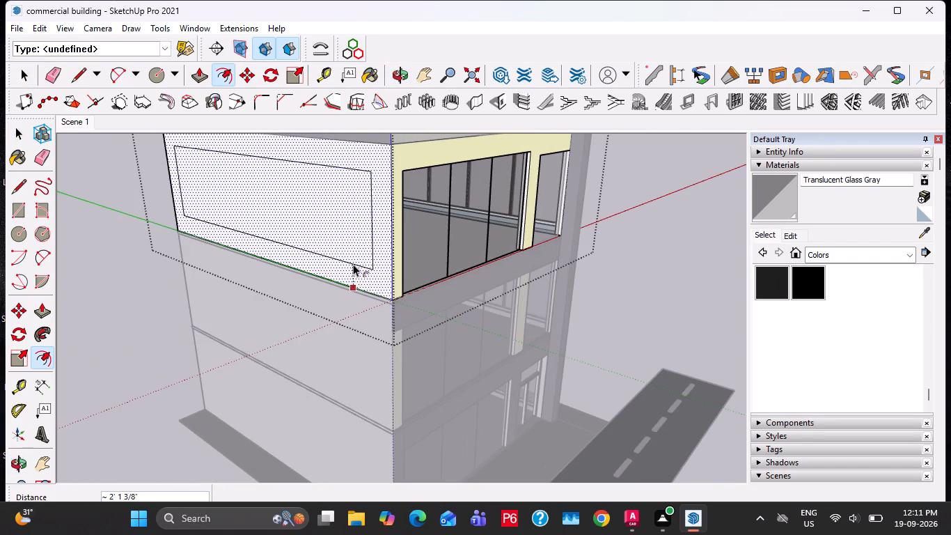
text(9")
key(Return)
key(space)
Push the top-storey inset face inward through the wall thickness and delete it to cut the window opening.
click(331, 240)
key(p)
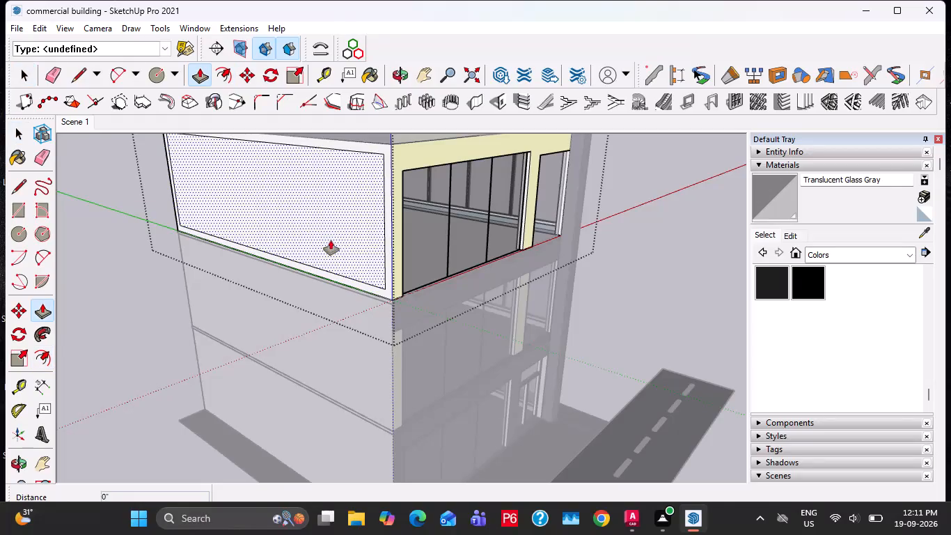
click(331, 240)
click(352, 224)
key(space)
click(306, 227)
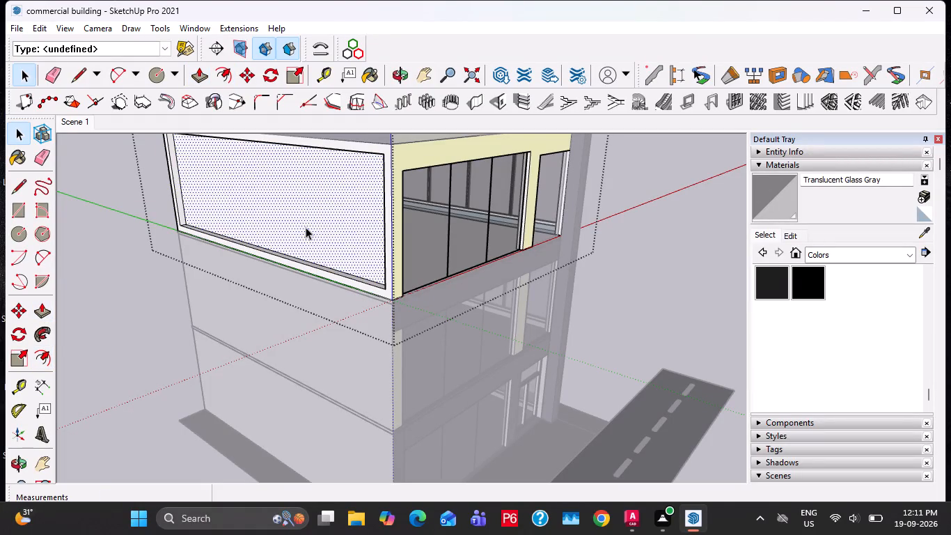
key(Delete)
key(Escape)
Offset the middle-storey blank side wall face inward by 9" inside its group.
double_click(340, 361)
click(297, 334)
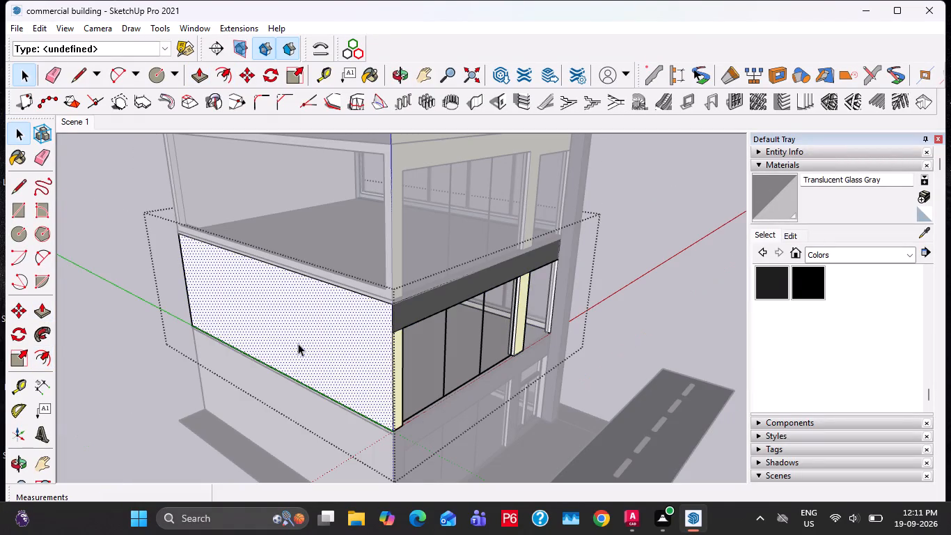
key(f)
click(298, 350)
text(9")
key(Return)
key(space)
Push the middle-storey inset face inward 9" through the wall and delete it to cut the window opening.
click(304, 350)
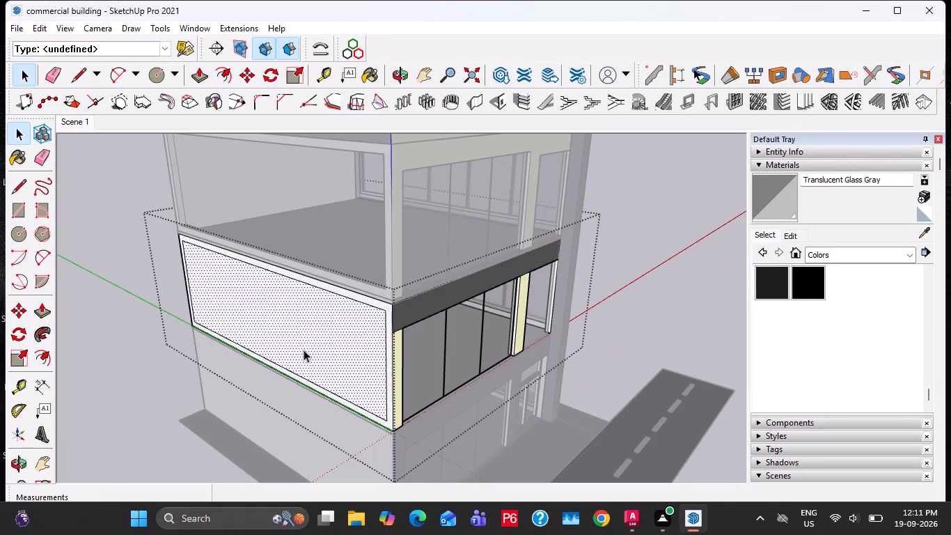
key(p)
click(304, 350)
click(343, 367)
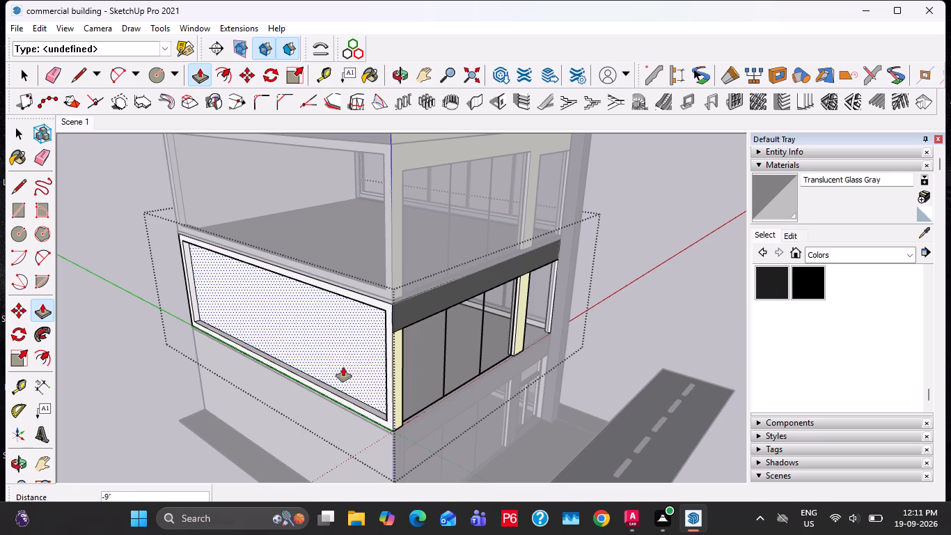
key(space)
click(338, 354)
key(Delete)
Offset the ground-floor blank side wall face inward by 9" inside its group.
shift+middle_drag(332, 381, 358, 309)
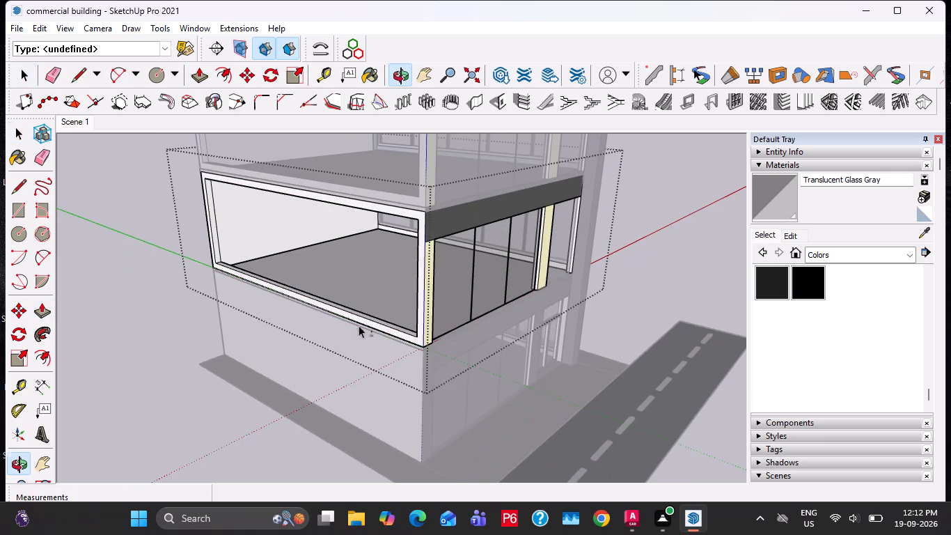
double_click(346, 386)
double_click(348, 382)
click(348, 380)
key(f)
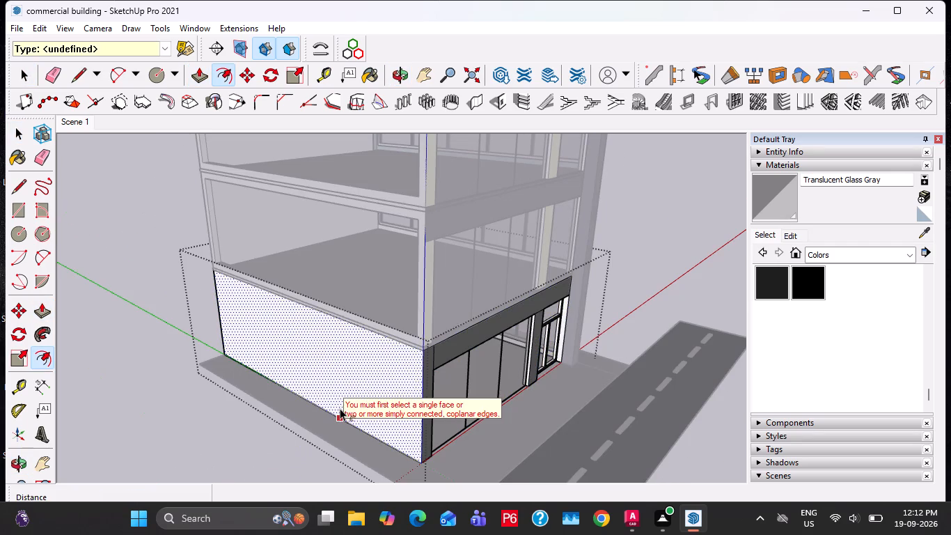
click(340, 408)
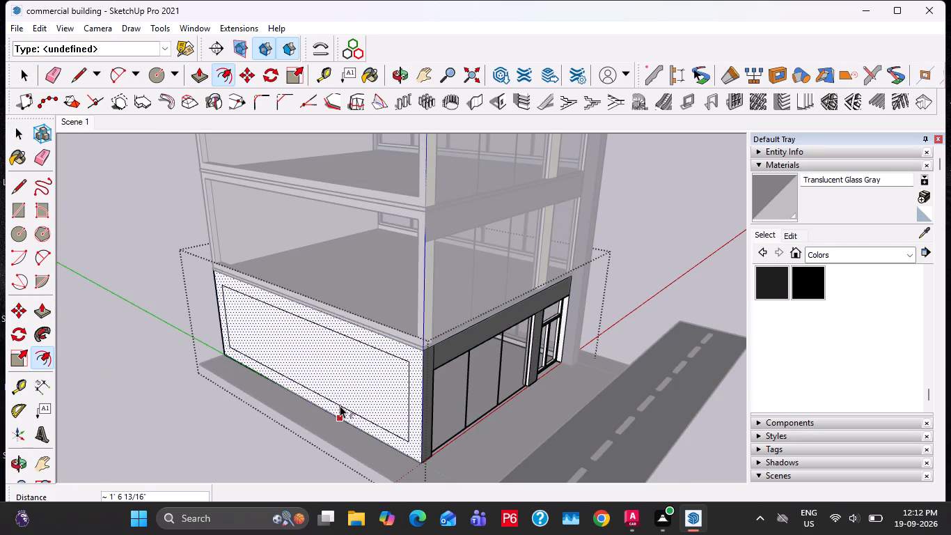
text(9")
key(Return)
key(space)
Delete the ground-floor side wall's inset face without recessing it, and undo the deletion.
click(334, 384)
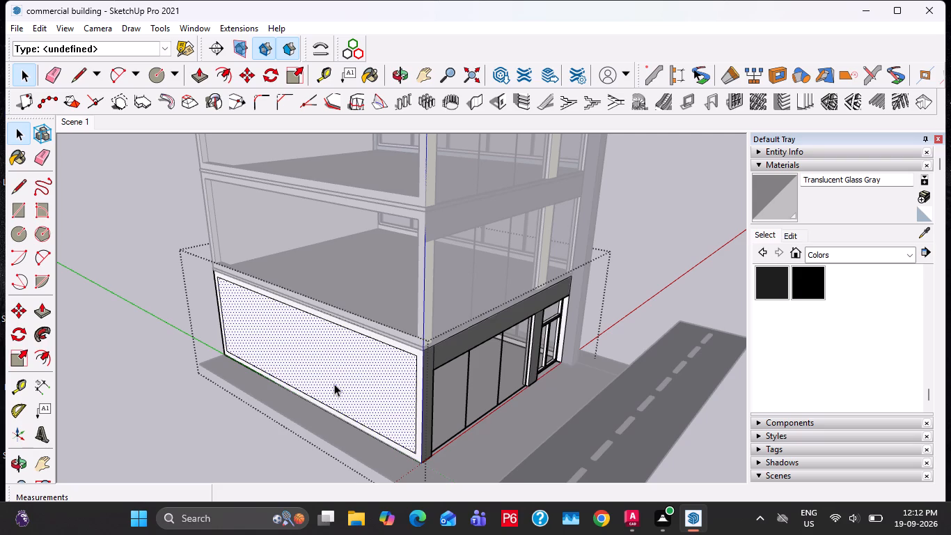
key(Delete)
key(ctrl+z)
Push the ground-floor inset face inward through the wall thickness and delete it to cut the window opening.
click(334, 384)
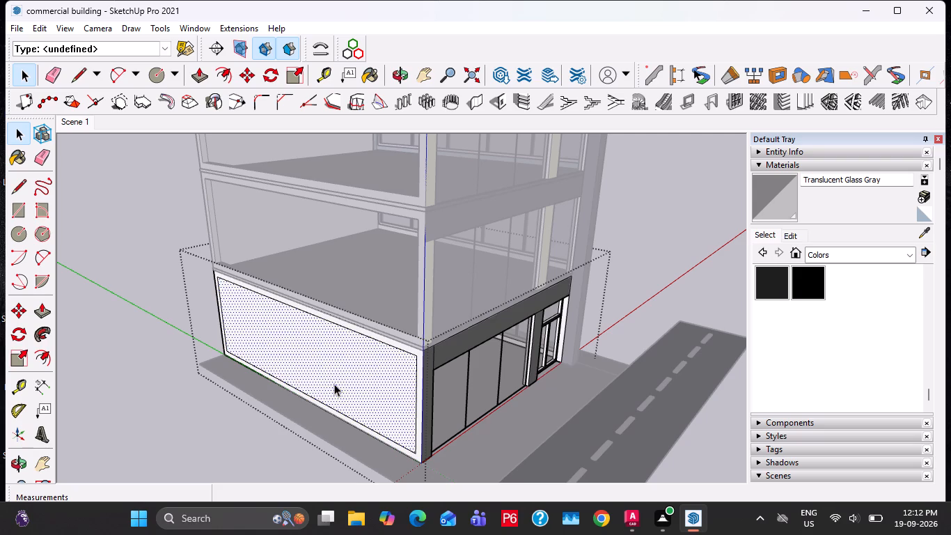
key(p)
click(334, 384)
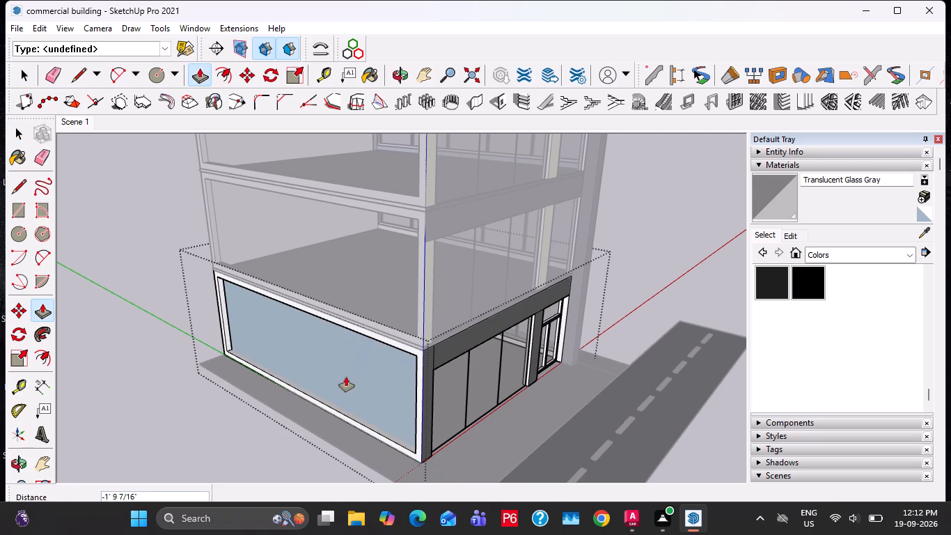
click(339, 369)
key(space)
click(339, 369)
key(Delete)
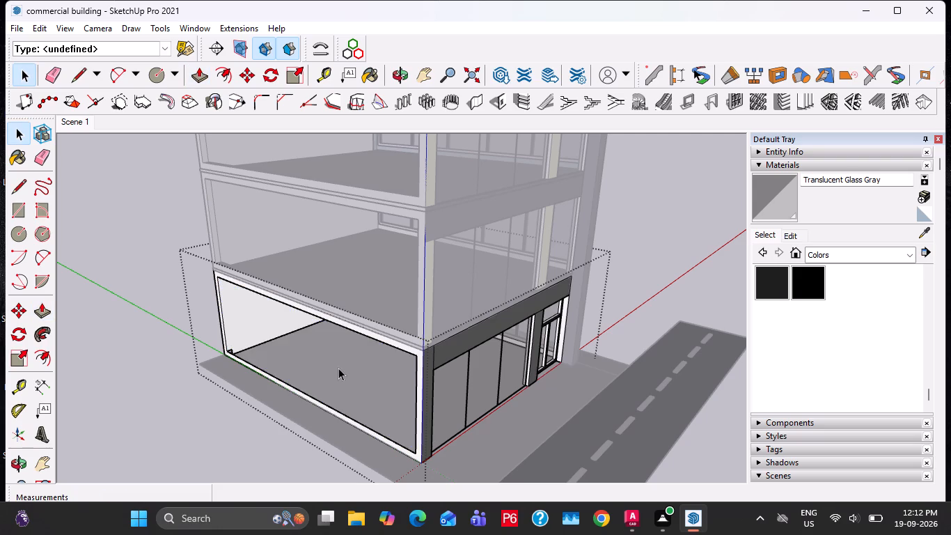
middle_drag(366, 382, 320, 382)
scroll(258, 348, up, 3)
key(ctrl+z)
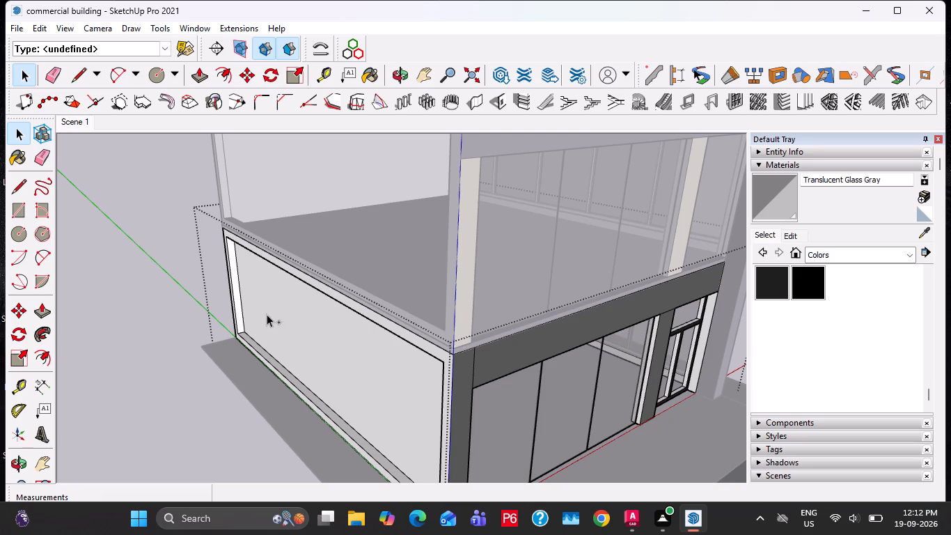
click(267, 313)
key(Delete)
middle_drag(317, 342, 258, 329)
scroll(253, 313, down, 5)
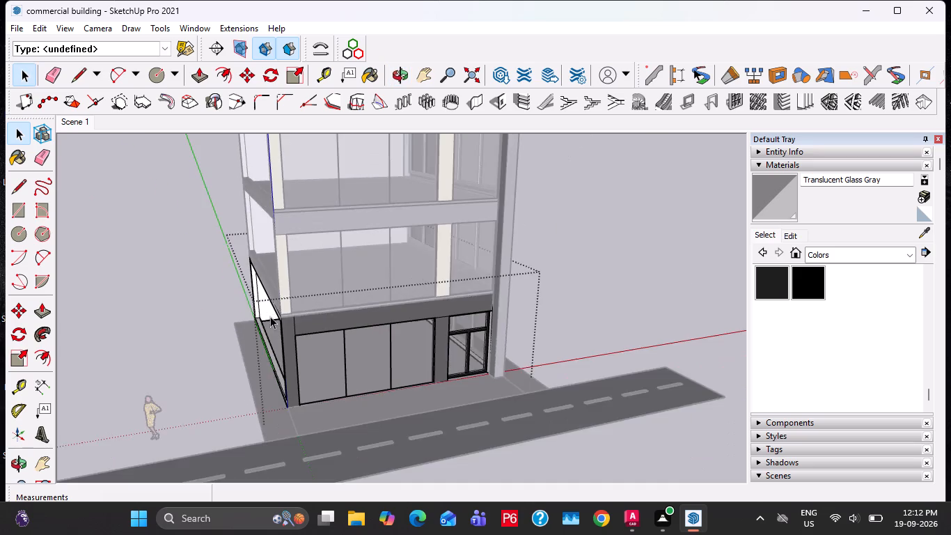
key(Escape)
key(Escape)
Copy the finished ground-floor side window across the building into the opposite wall's ground-floor opening, placing it by its lower front corner.
middle_drag(404, 305, 121, 320)
scroll(461, 326, up, 2)
click(457, 404)
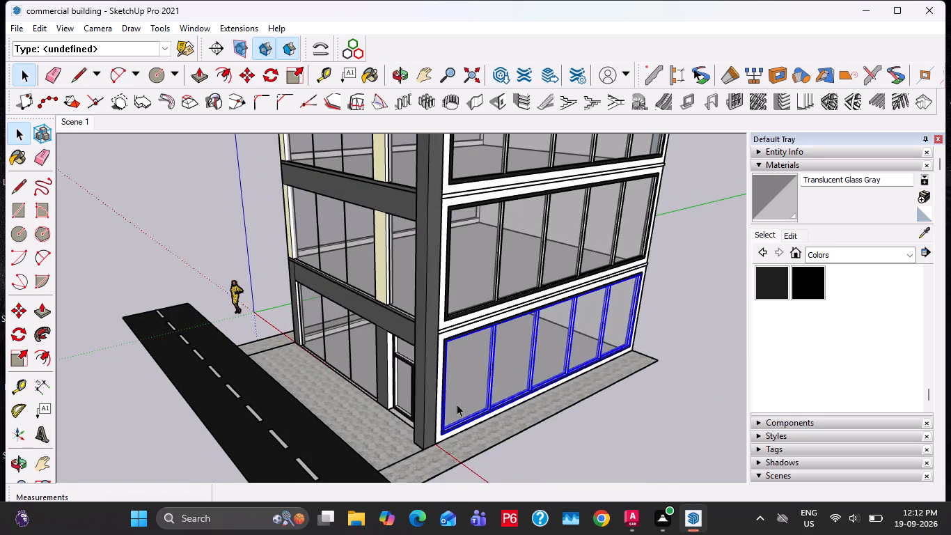
scroll(463, 439, up, 10)
key(m)
click(422, 431)
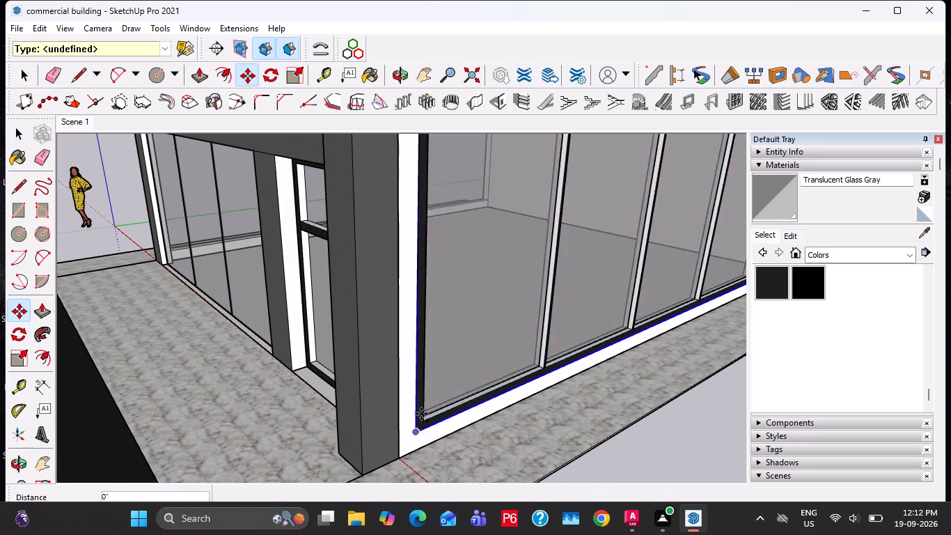
scroll(347, 271, down, 11)
shift+middle_drag(215, 219, 628, 319)
scroll(390, 302, up, 5)
middle_drag(279, 320, 404, 318)
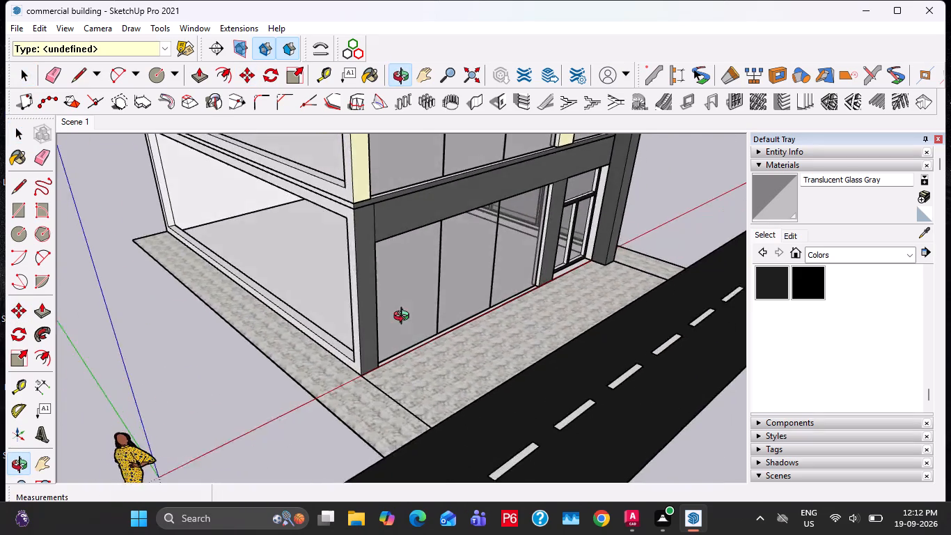
middle_drag(404, 318, 407, 316)
scroll(390, 317, up, 10)
middle_drag(342, 435, 547, 399)
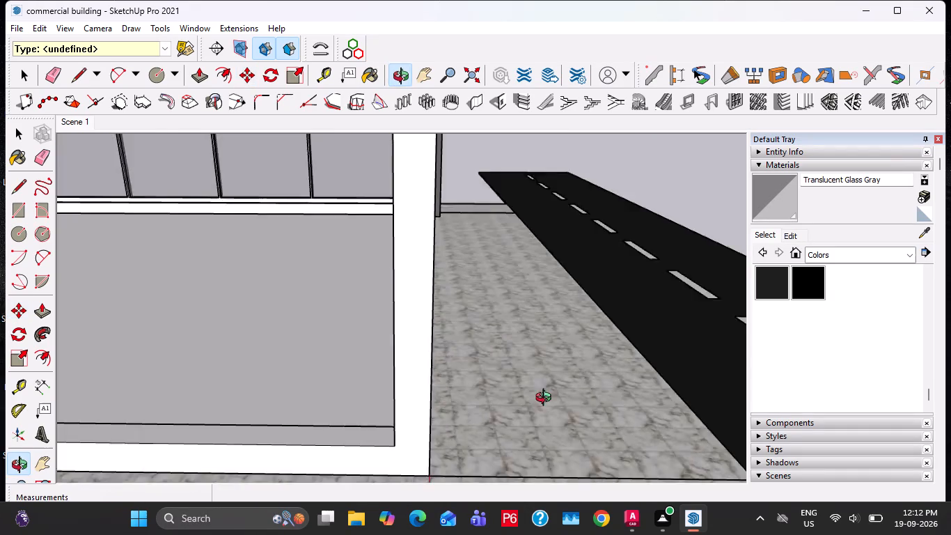
middle_drag(547, 399, 584, 396)
click(395, 431)
key(space)
Paint the outward-facing frame face of the copied ground-floor window with Color M08 inside its group.
scroll(400, 395, down, 3)
key(space)
key(space)
key(space)
click(768, 284)
key(space)
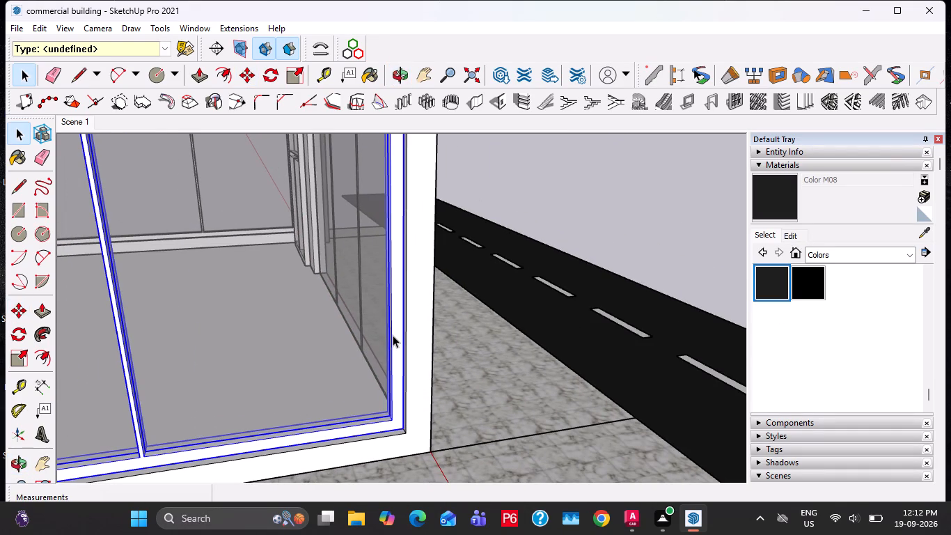
double_click(393, 335)
click(400, 321)
click(773, 281)
click(764, 210)
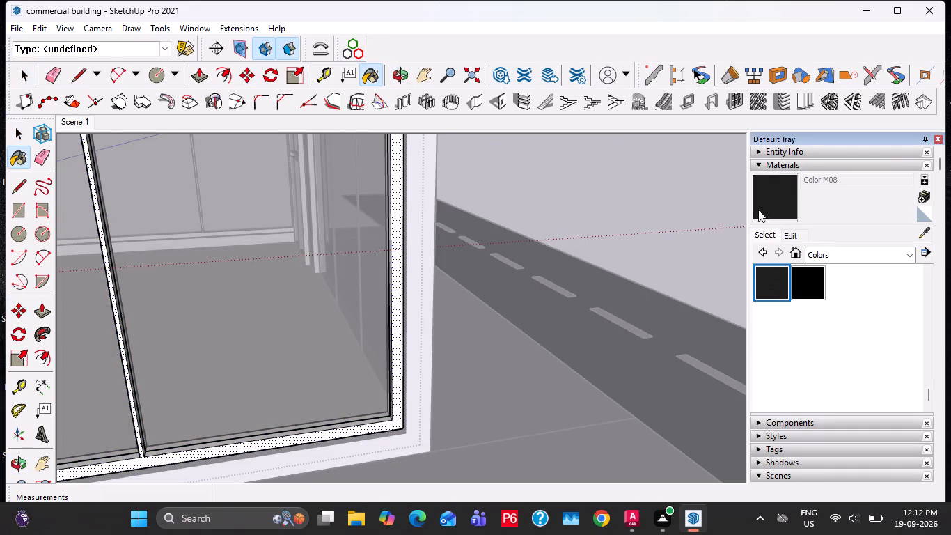
click(386, 421)
key(space)
click(764, 197)
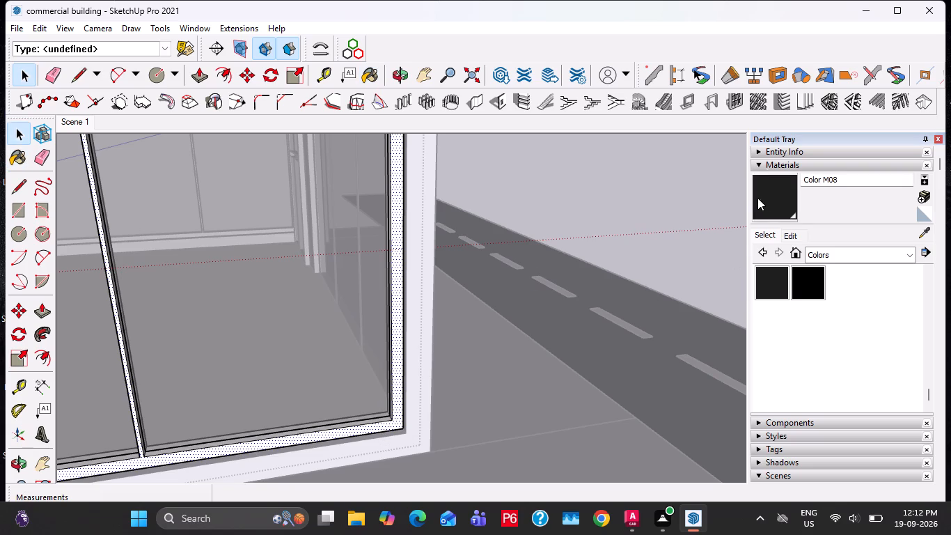
click(398, 339)
key(space)
middle_drag(377, 373, 184, 421)
key(Escape)
key(Escape)
scroll(340, 380, down, 2)
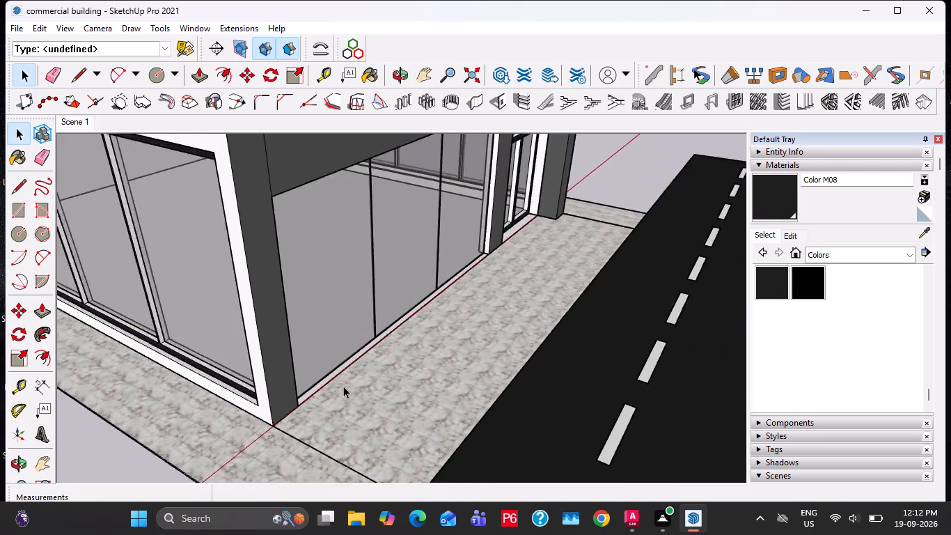
scroll(343, 386, down, 3)
key(Escape)
Copy the painted ground-floor side window up into the middle-storey opening, aligning their lower front corners.
middle_drag(166, 353, 341, 305)
scroll(376, 310, down, 3)
click(438, 310)
scroll(455, 317, up, 7)
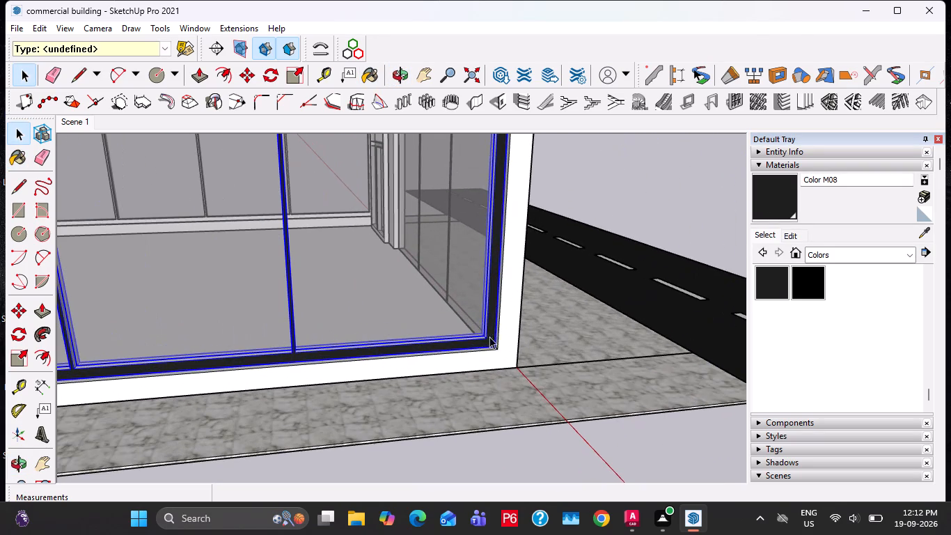
key(m)
ctrl+click(501, 349)
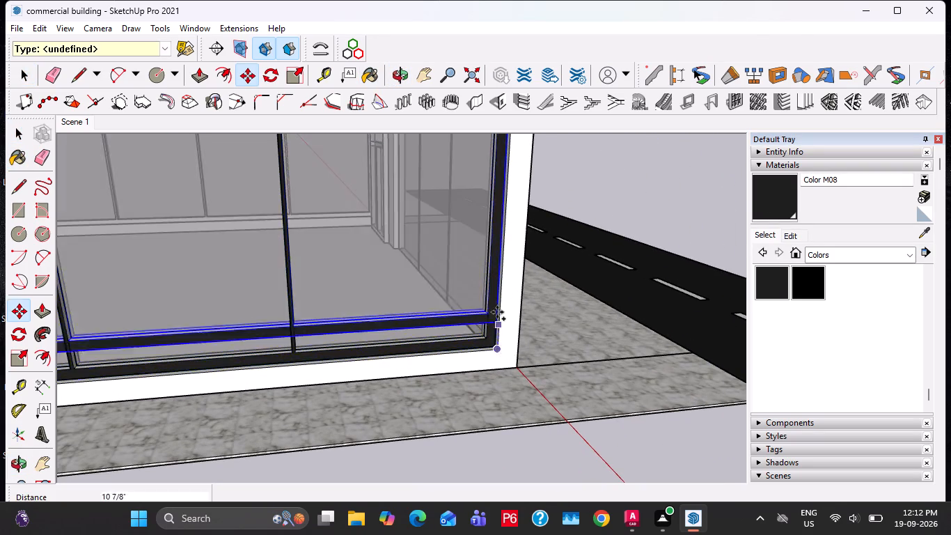
shift+scroll(496, 309, down, 5)
shift+middle_drag(498, 254, 475, 457)
scroll(505, 297, up, 3)
click(476, 326)
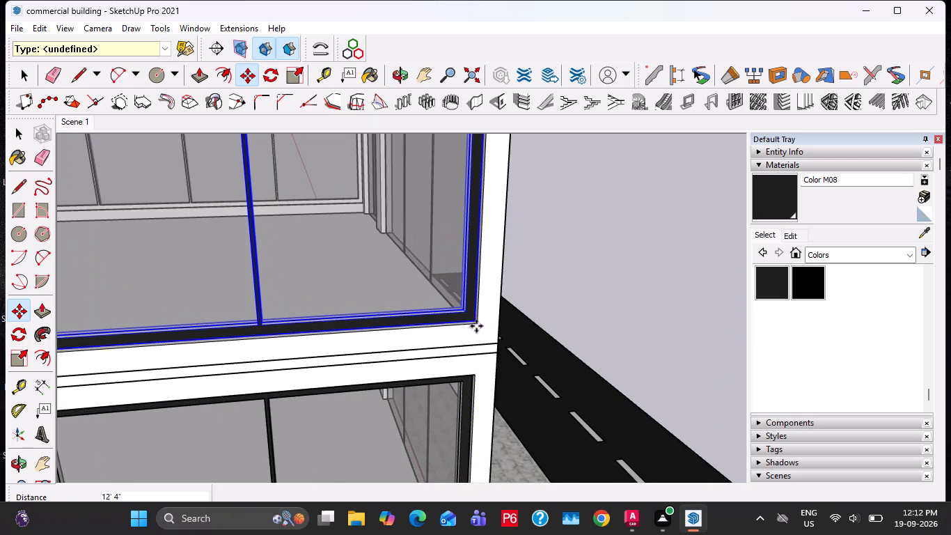
Copy the middle-storey side window up into the top-storey opening, aligning their lower front corners.
ctrl+drag(477, 322, 481, 312)
scroll(470, 277, down, 11)
shift+middle_drag(457, 245, 453, 431)
scroll(466, 336, up, 3)
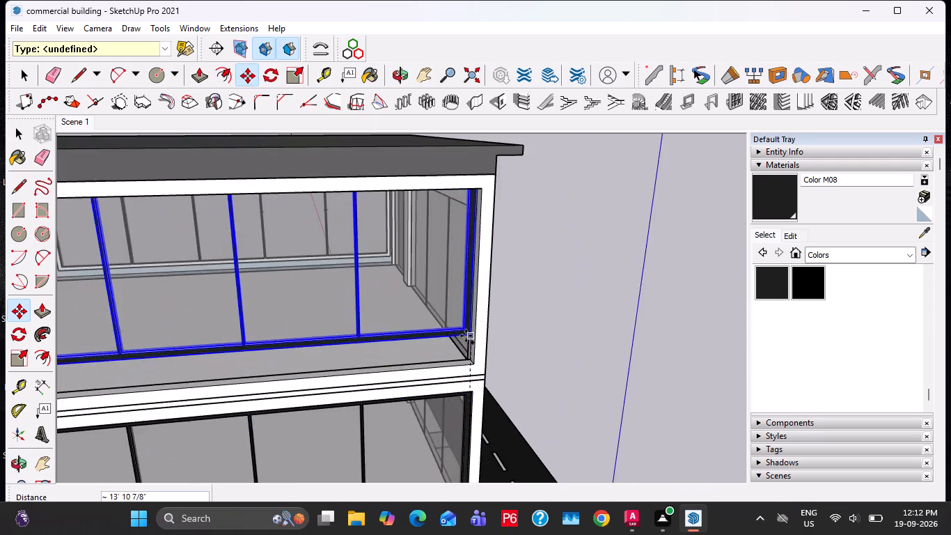
scroll(466, 336, up, 4)
click(475, 364)
key(space)
click(546, 329)
Examine the placed side windows and the front elevation, and look through the Colors material collection.
scroll(557, 292, down, 7)
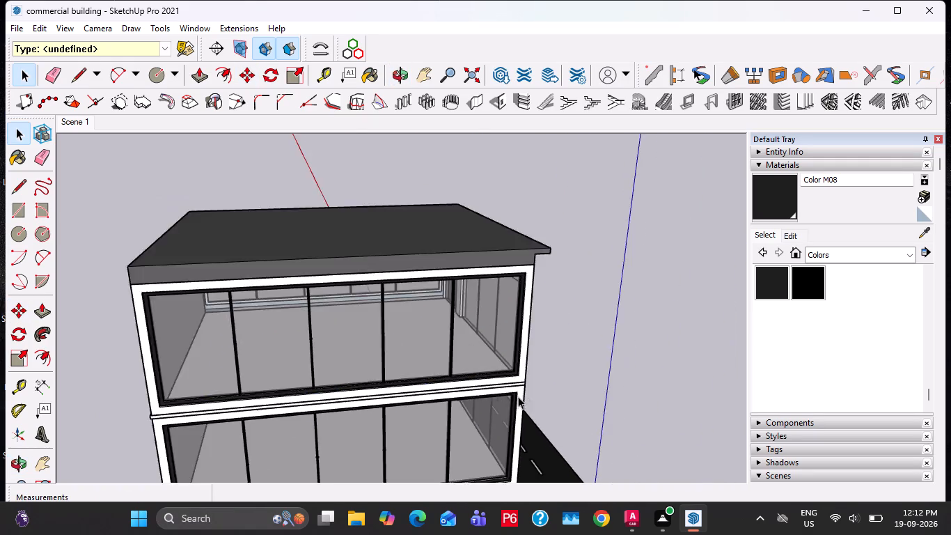
middle_drag(503, 398, 110, 341)
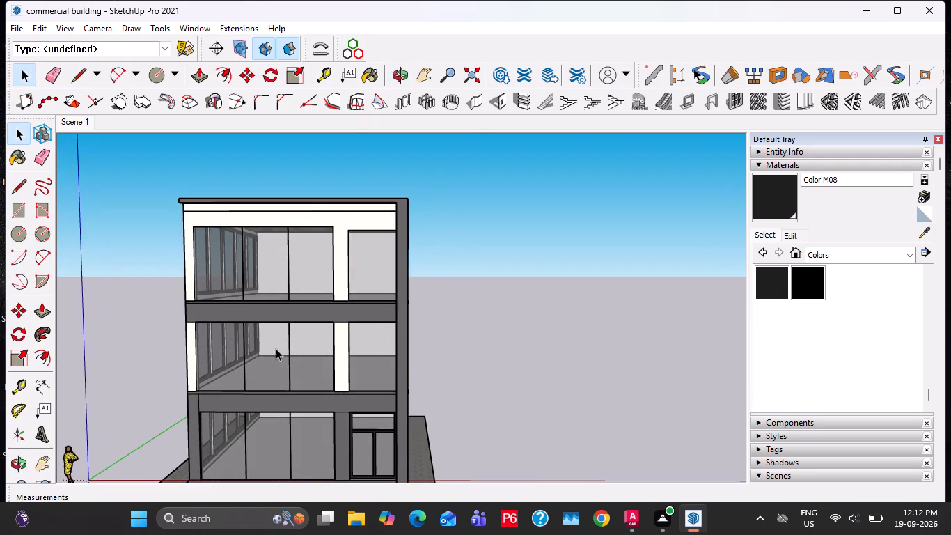
middle_drag(297, 321, 306, 325)
scroll(881, 340, up, 3)
scroll(812, 357, up, 5)
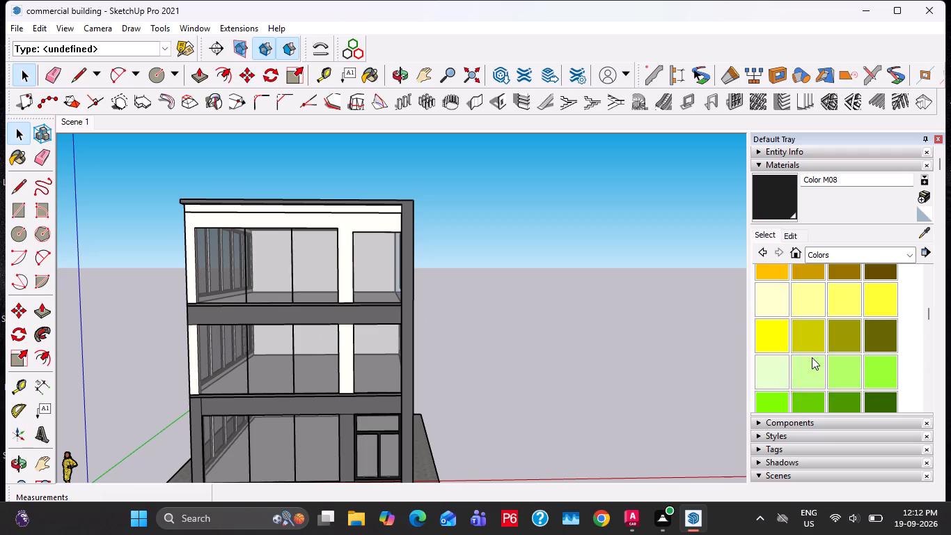
scroll(812, 357, up, 4)
scroll(810, 360, down, 3)
scroll(810, 361, up, 7)
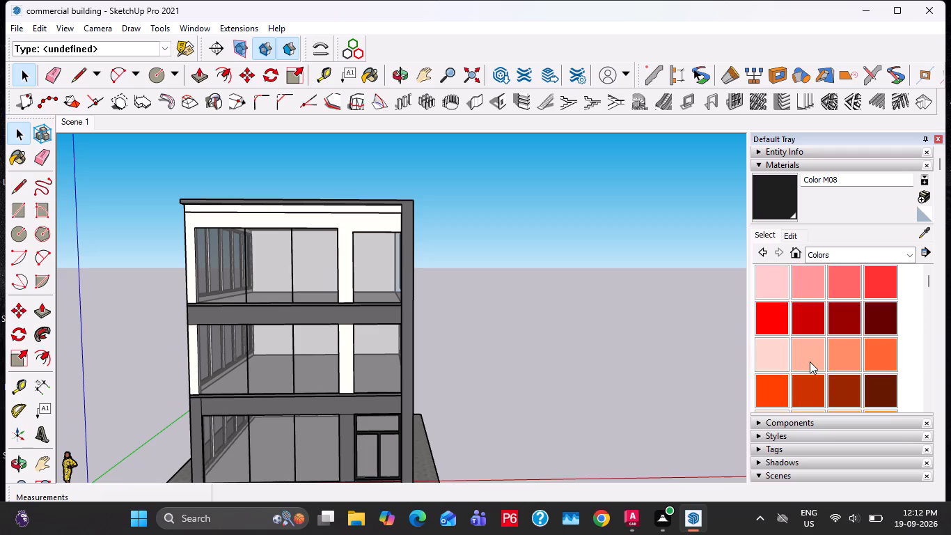
scroll(809, 362, down, 5)
scroll(809, 362, up, 1)
scroll(809, 362, down, 2)
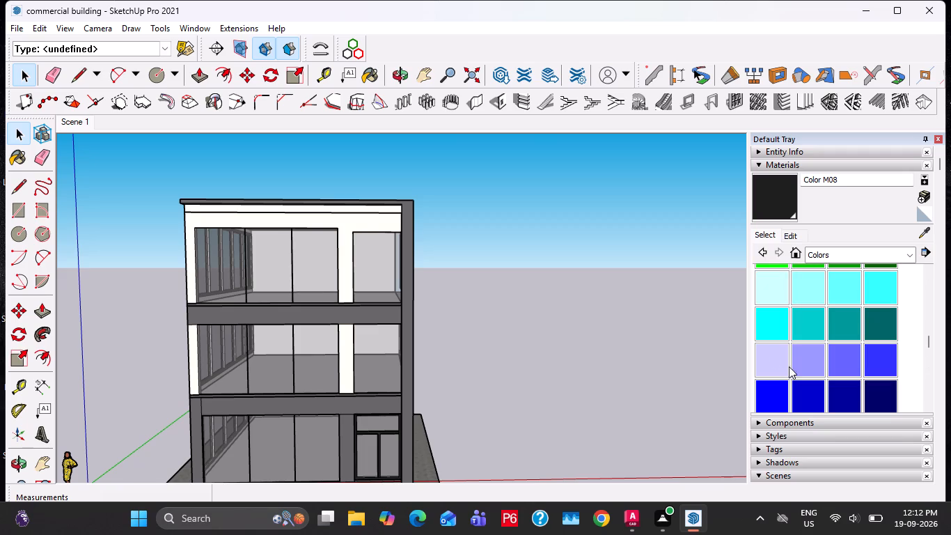
scroll(295, 218, up, 3)
middle_drag(290, 242, 403, 233)
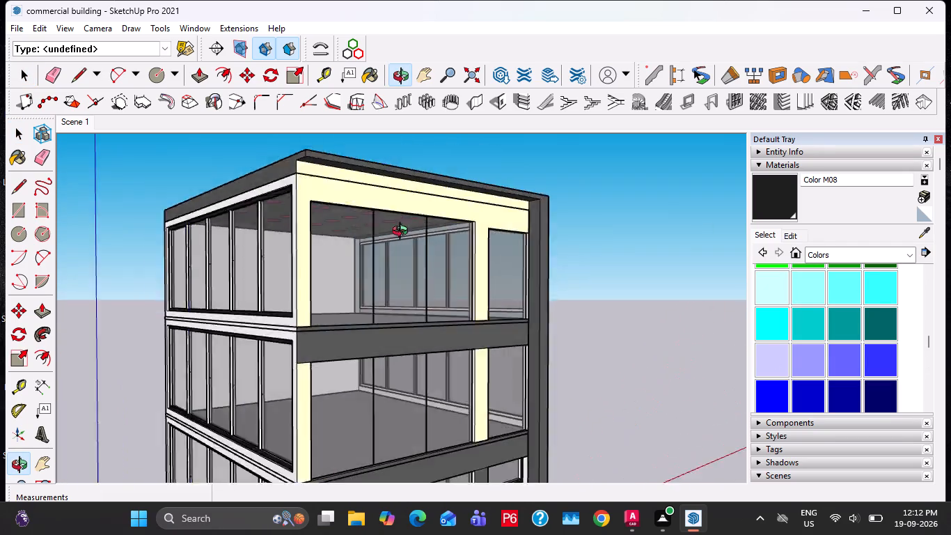
middle_drag(403, 233, 306, 238)
scroll(423, 253, down, 5)
middle_drag(383, 325, 379, 311)
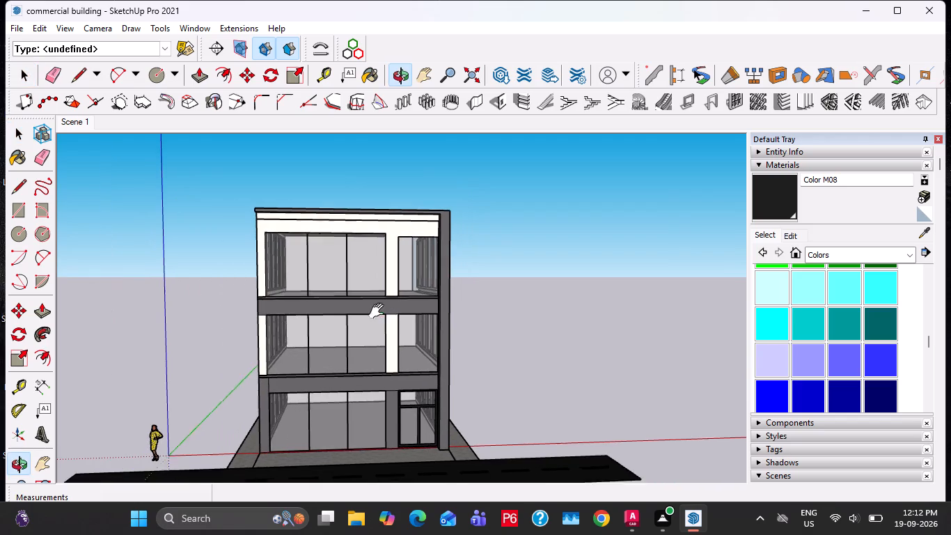
middle_drag(379, 311, 381, 302)
Set the camera to the standard isometric view of the building and save that view as a second scene.
click(65, 127)
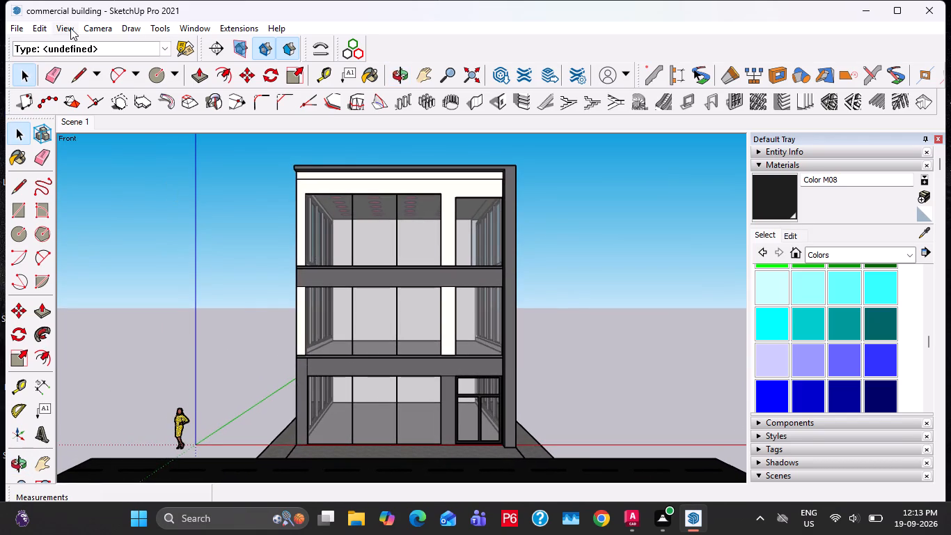
click(23, 30)
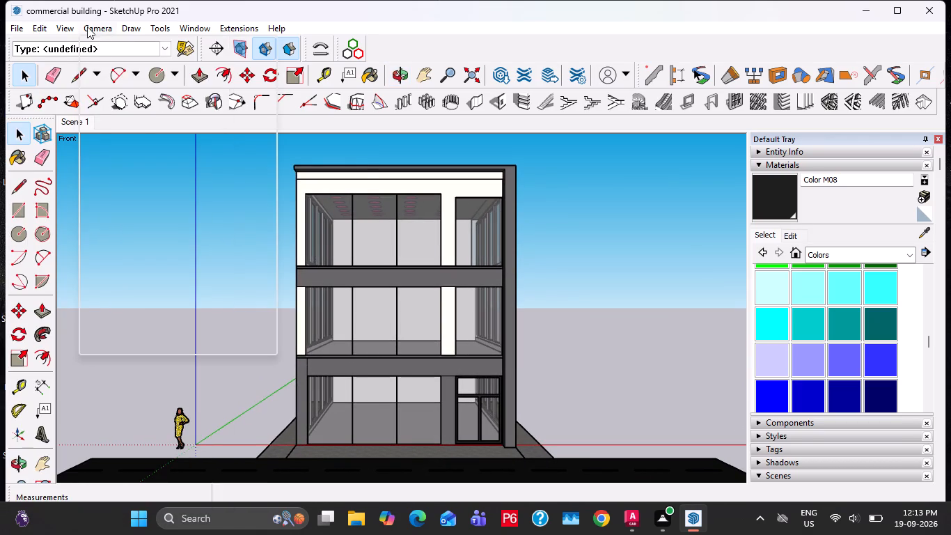
click(122, 69)
click(334, 162)
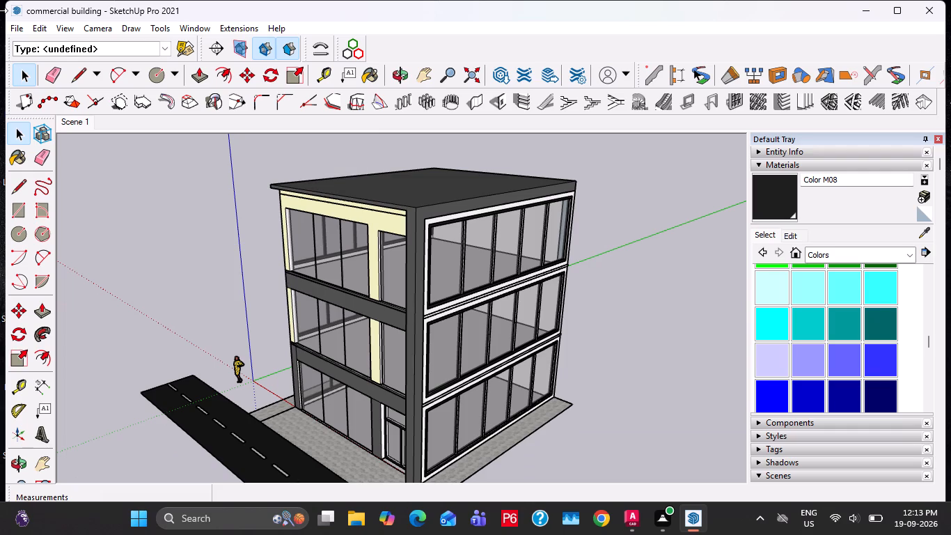
scroll(794, 214, up, 3)
scroll(796, 237, down, 4)
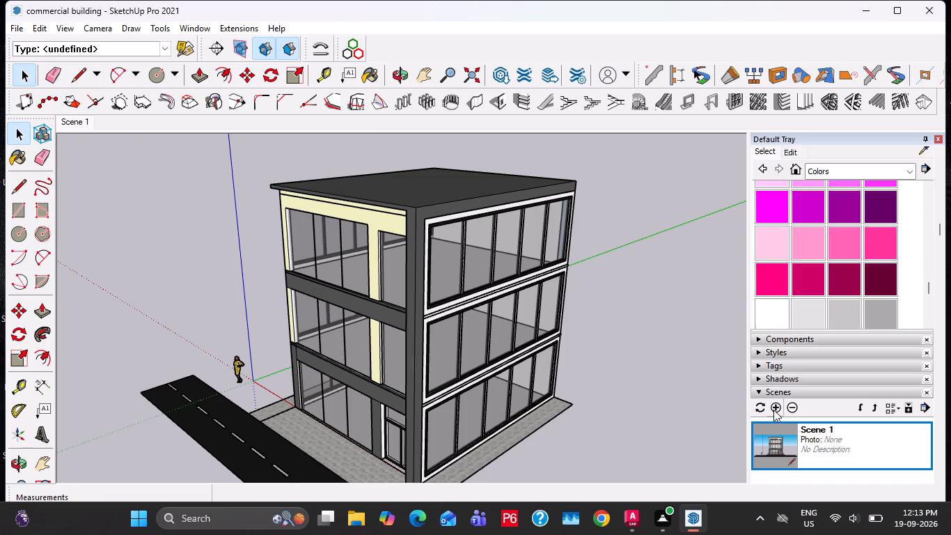
click(779, 405)
click(663, 334)
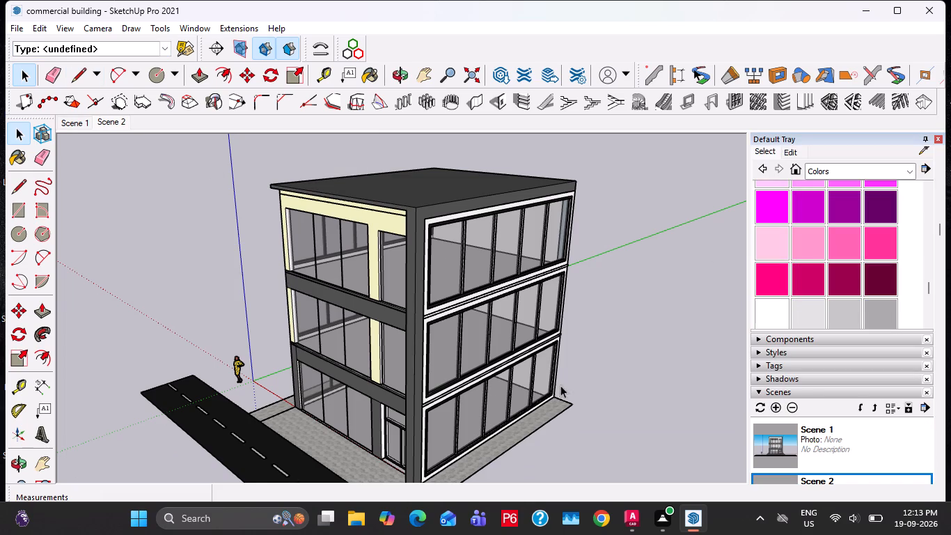
Switch repeatedly between Scene 1 and Scene 2 to compare the front and isometric views of the building.
shift+middle_drag(549, 391, 546, 382)
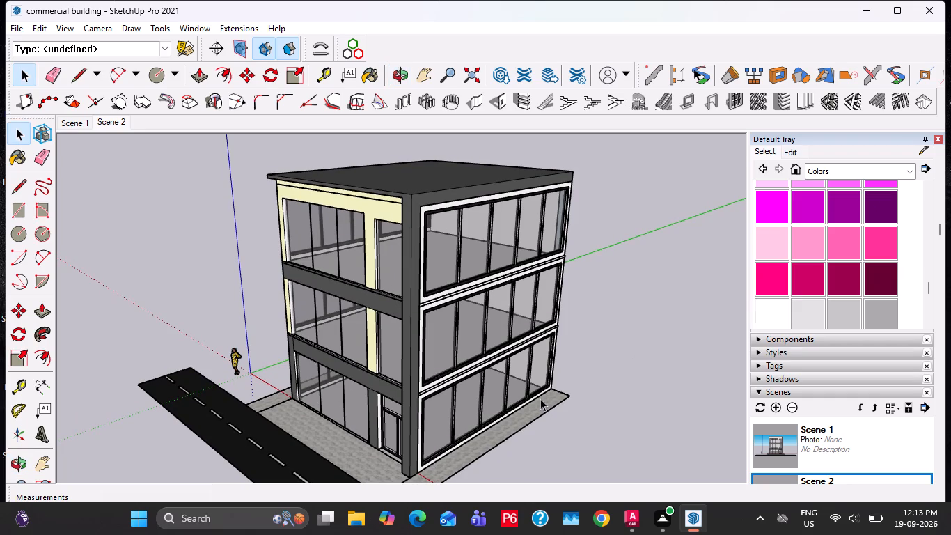
click(68, 121)
click(109, 123)
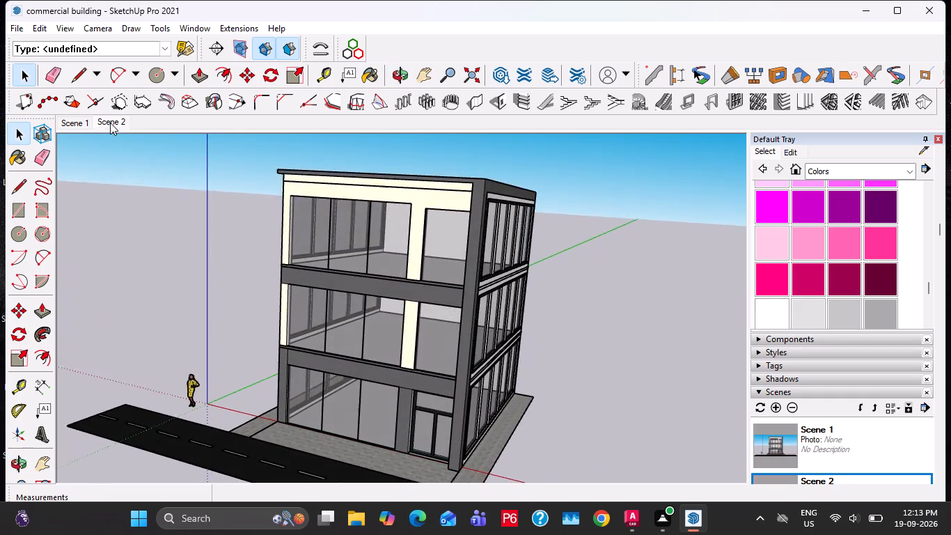
click(87, 123)
click(111, 122)
click(88, 124)
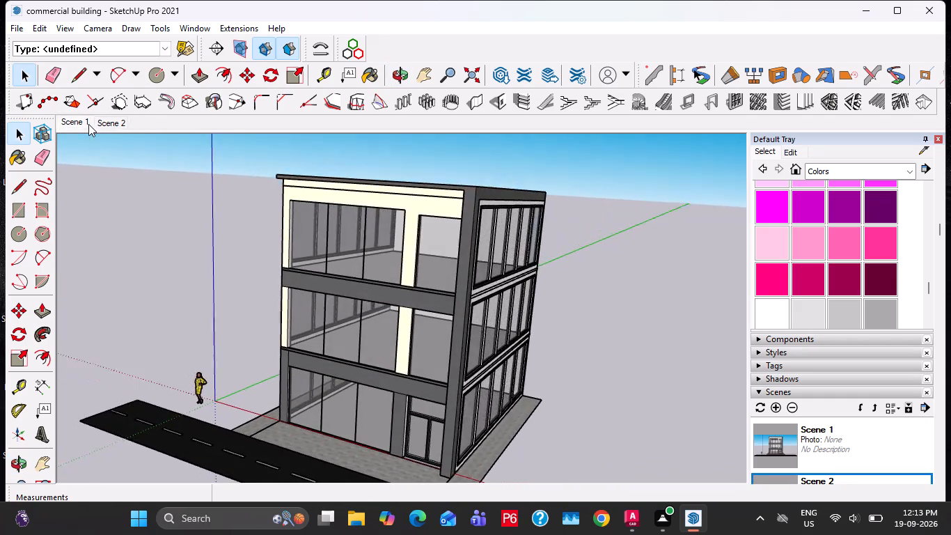
click(115, 125)
click(81, 131)
click(118, 128)
click(80, 131)
click(89, 127)
click(113, 125)
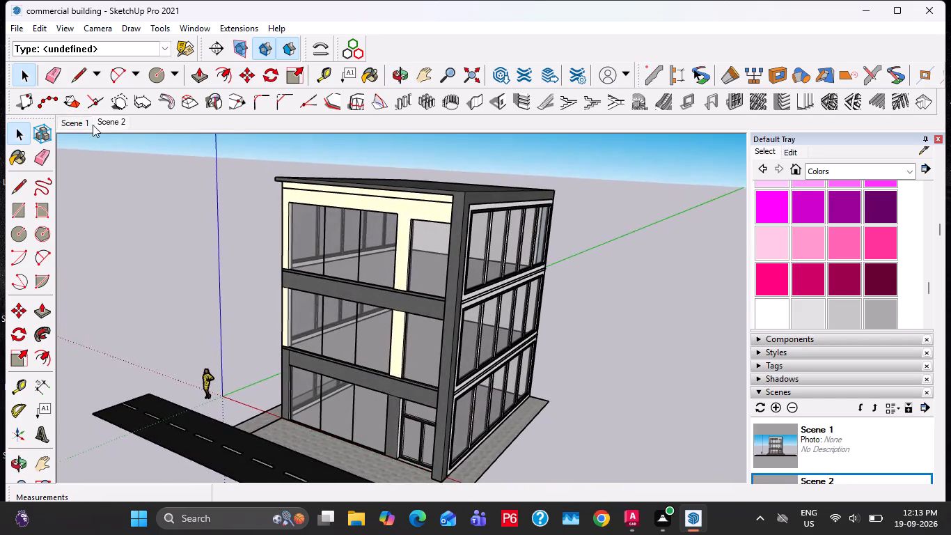
click(89, 123)
click(109, 122)
click(73, 122)
click(109, 119)
click(84, 119)
click(118, 118)
click(75, 118)
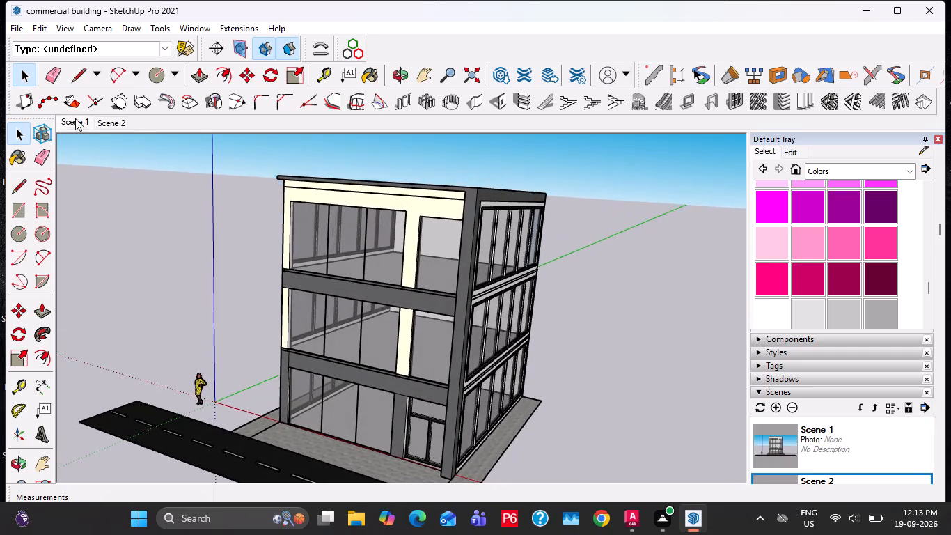
click(118, 123)
click(75, 121)
click(116, 124)
click(73, 125)
click(104, 124)
Save the commercial building model.
middle_drag(177, 192, 329, 243)
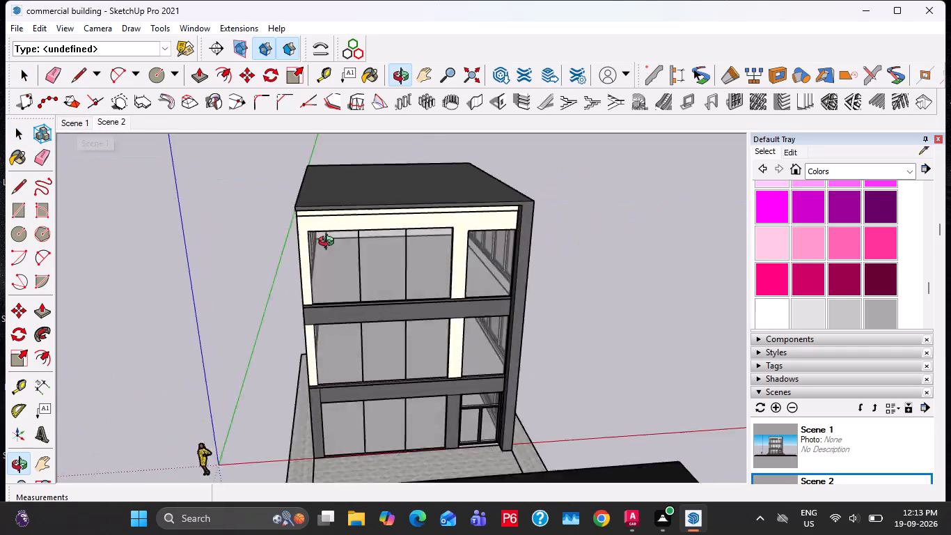
middle_drag(329, 243, 288, 77)
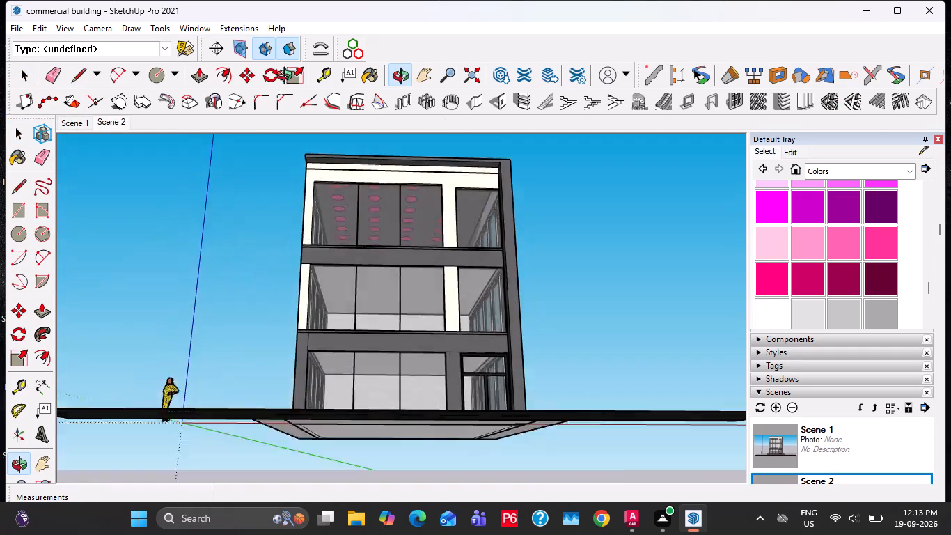
middle_drag(288, 77, 404, 277)
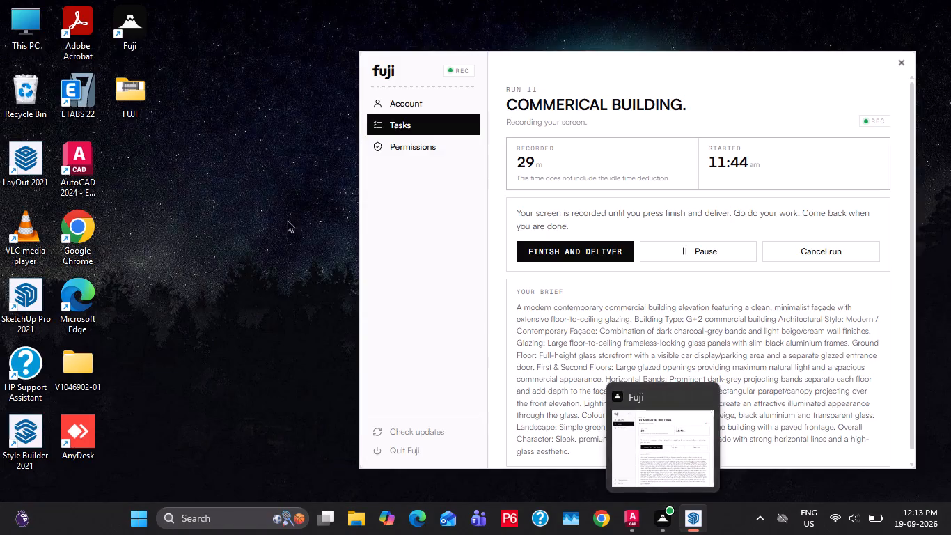
middle_drag(468, 295, 319, 269)
key(ctrl+s)
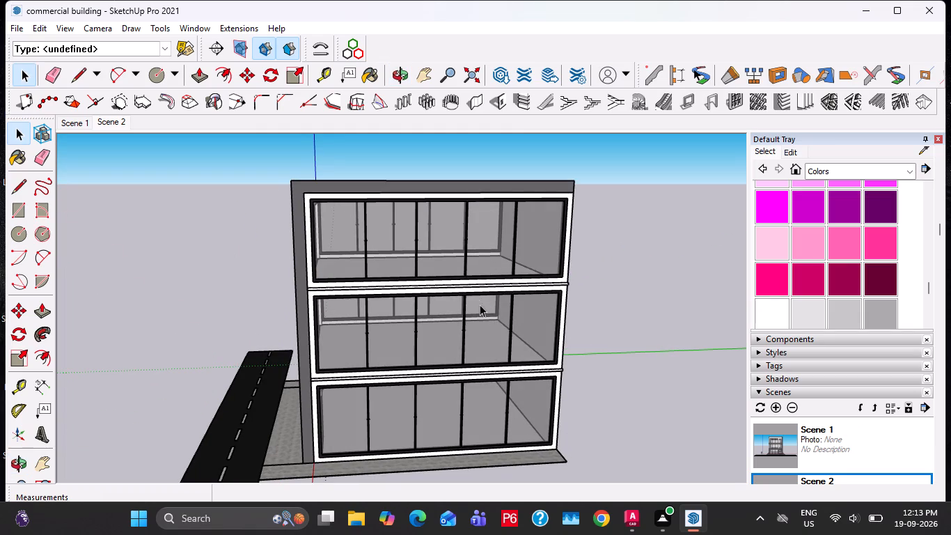
key(ctrl+s)
Examine the building from all sides, including the side windows, the interior seen through the glazing, the rear wall and the front elevation.
shift+middle_drag(375, 271, 346, 236)
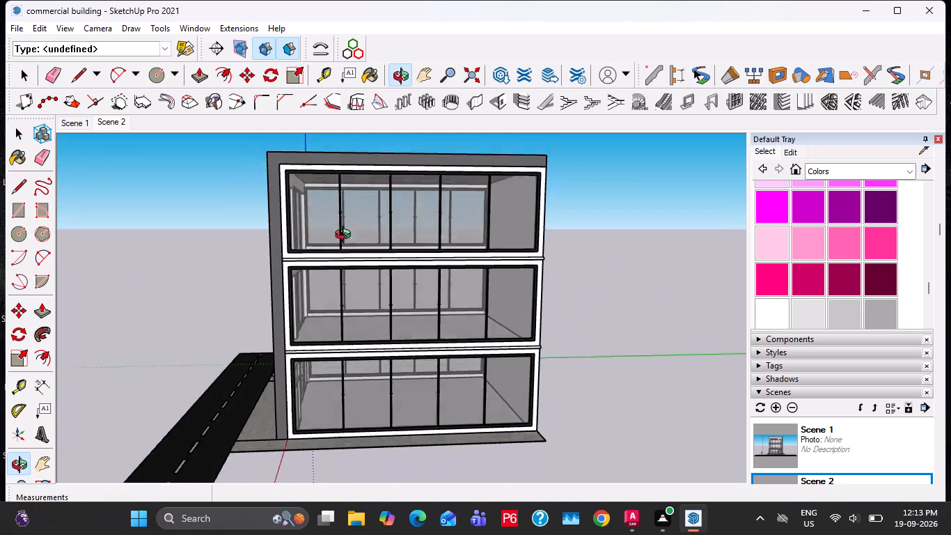
shift+middle_drag(346, 236, 300, 225)
scroll(375, 352, up, 11)
middle_drag(311, 366, 346, 350)
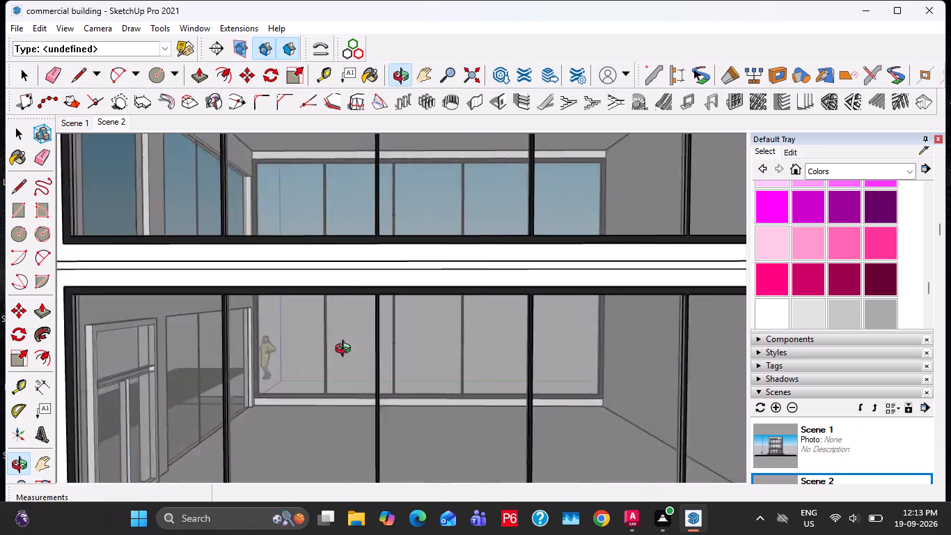
middle_drag(346, 350, 375, 336)
scroll(380, 351, down, 7)
middle_drag(373, 357, 356, 463)
shift+scroll(356, 461, down, 13)
middle_drag(343, 367, 658, 378)
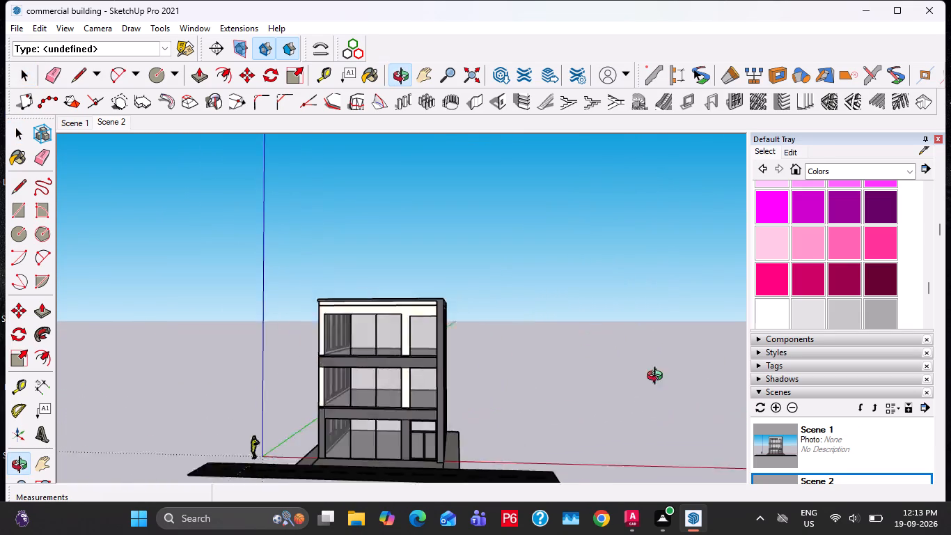
middle_drag(658, 378, 697, 406)
scroll(341, 410, up, 10)
middle_drag(349, 408, 554, 348)
middle_drag(342, 335, 638, 356)
middle_drag(375, 328, 574, 364)
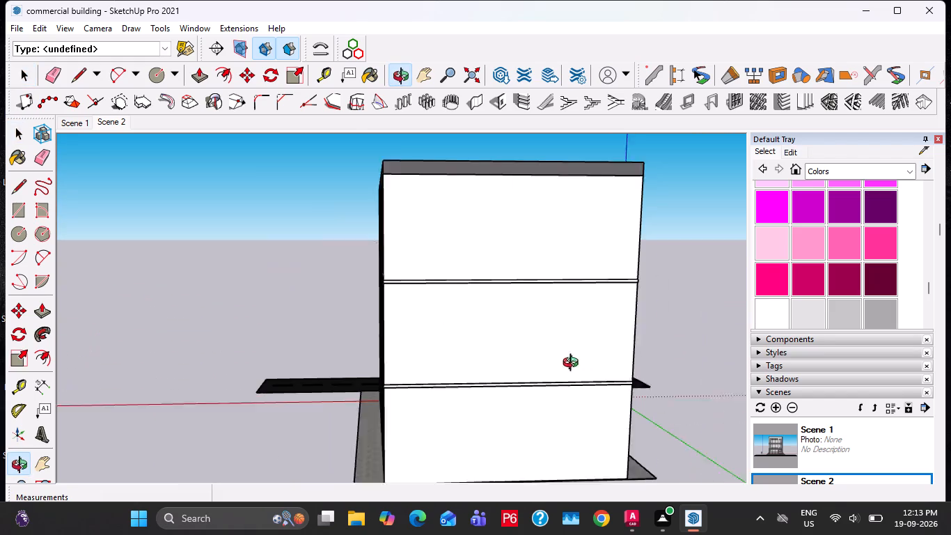
middle_drag(574, 364, 584, 366)
middle_drag(533, 343, 757, 386)
scroll(384, 324, down, 3)
middle_drag(377, 320, 628, 265)
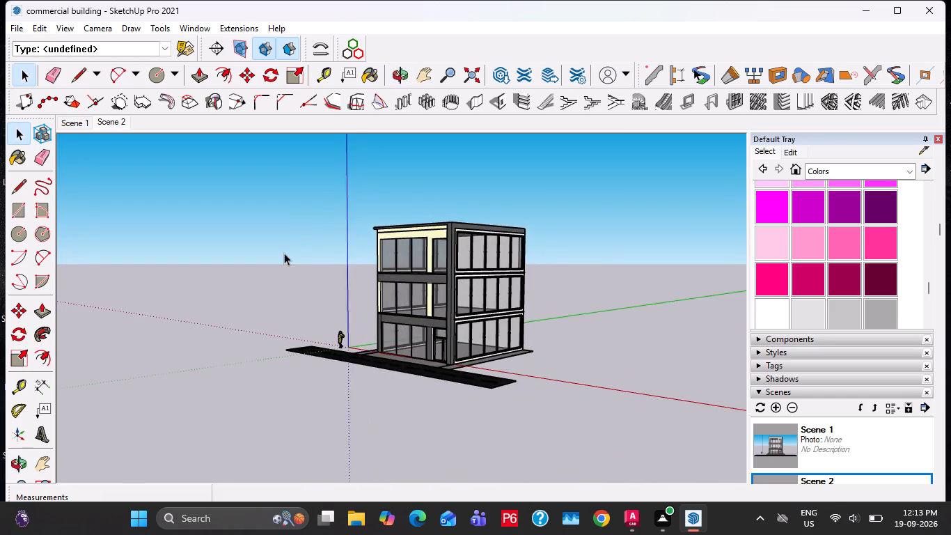
scroll(284, 253, up, 5)
middle_drag(463, 310, 608, 319)
scroll(394, 296, up, 2)
shift+middle_drag(391, 296, 281, 348)
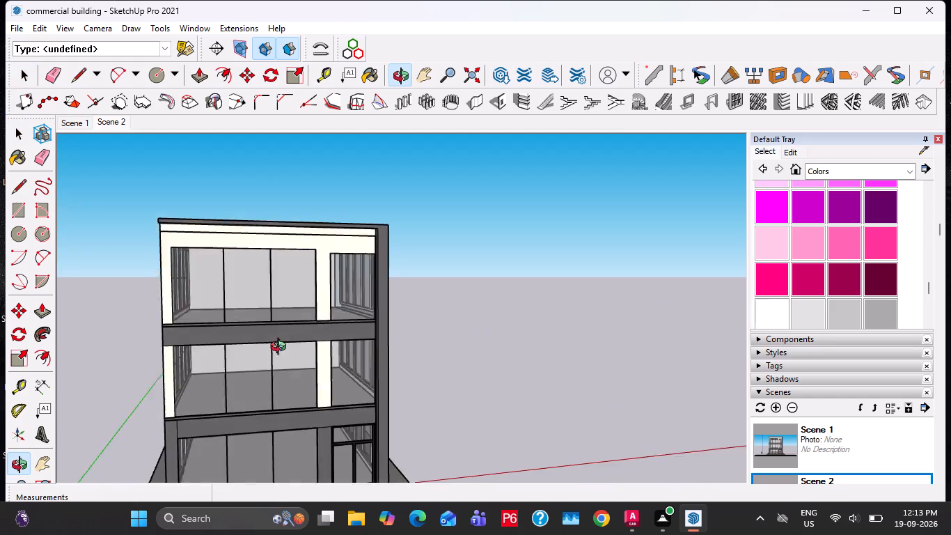
shift+middle_drag(281, 348, 277, 323)
scroll(285, 322, down, 3)
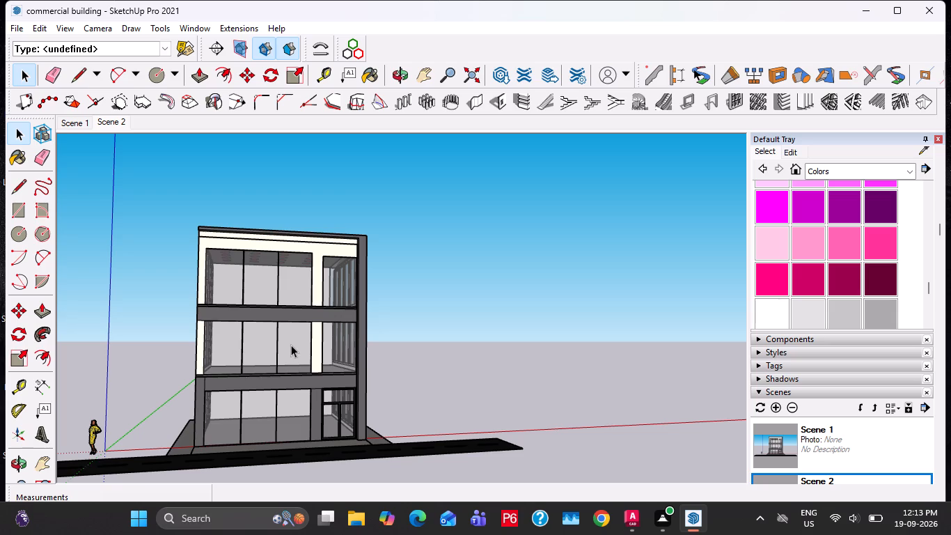
Examine the front elevation's cream columns and dark floor bands up close, and the opposite side wall with its windows.
middle_drag(247, 398, 203, 460)
scroll(265, 410, up, 4)
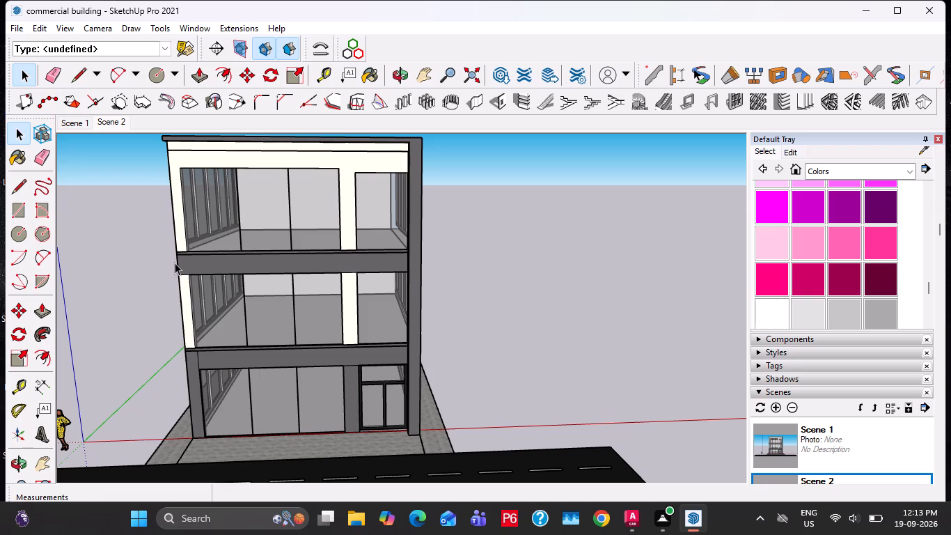
middle_drag(150, 224, 196, 248)
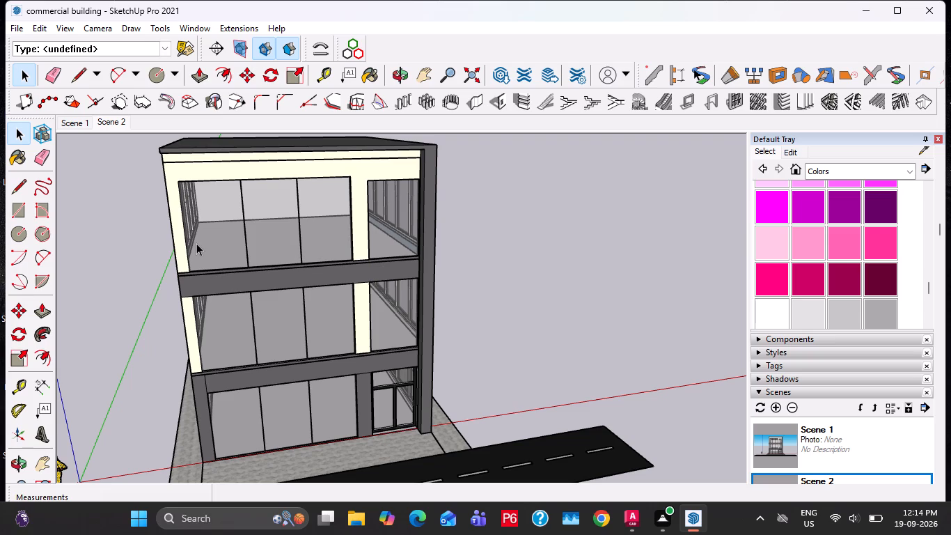
scroll(184, 241, up, 3)
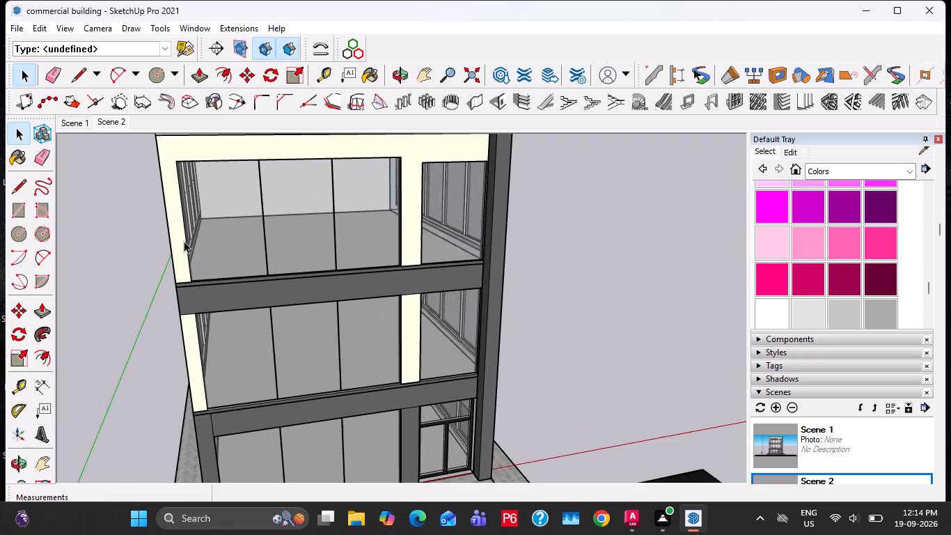
scroll(184, 241, up, 3)
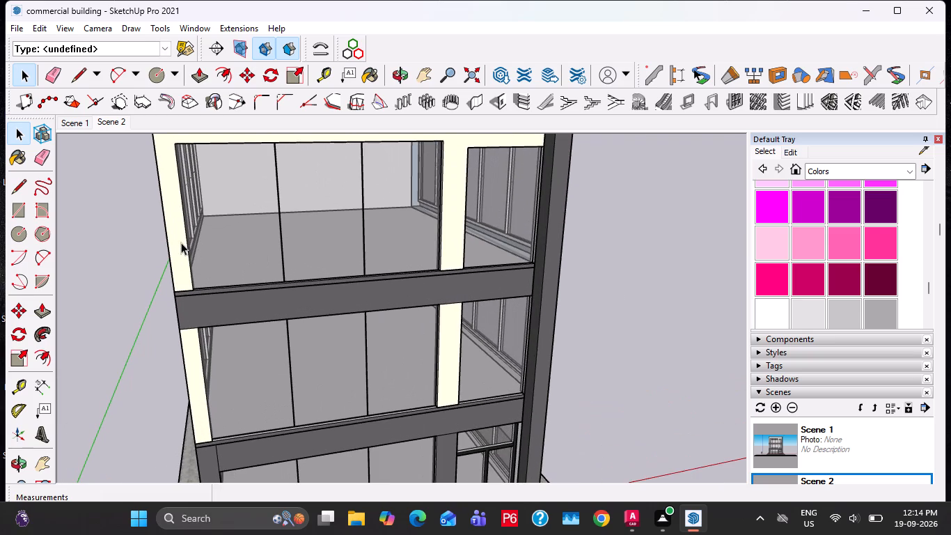
scroll(181, 242, up, 7)
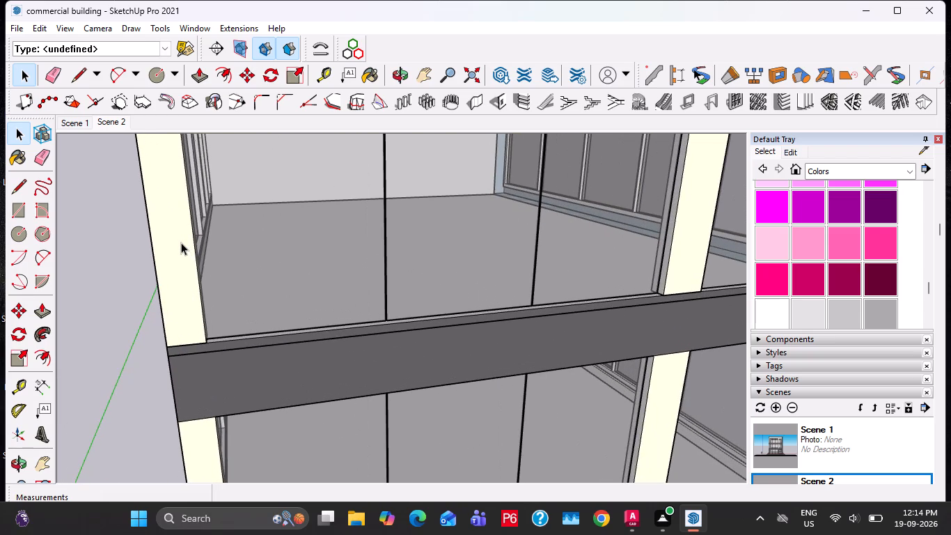
scroll(183, 242, up, 5)
middle_drag(187, 236, 320, 231)
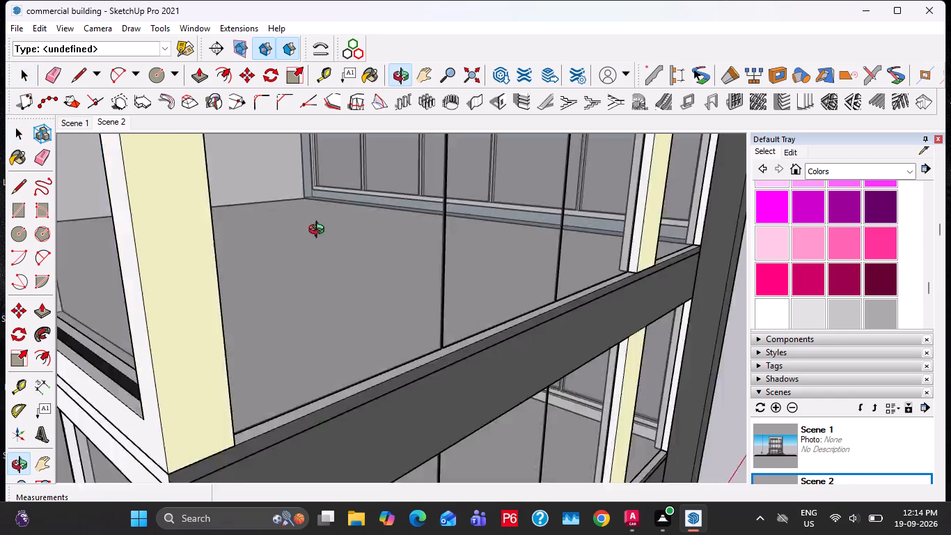
middle_drag(320, 231, 405, 249)
scroll(383, 258, down, 20)
scroll(383, 258, down, 3)
middle_drag(242, 261, 485, 236)
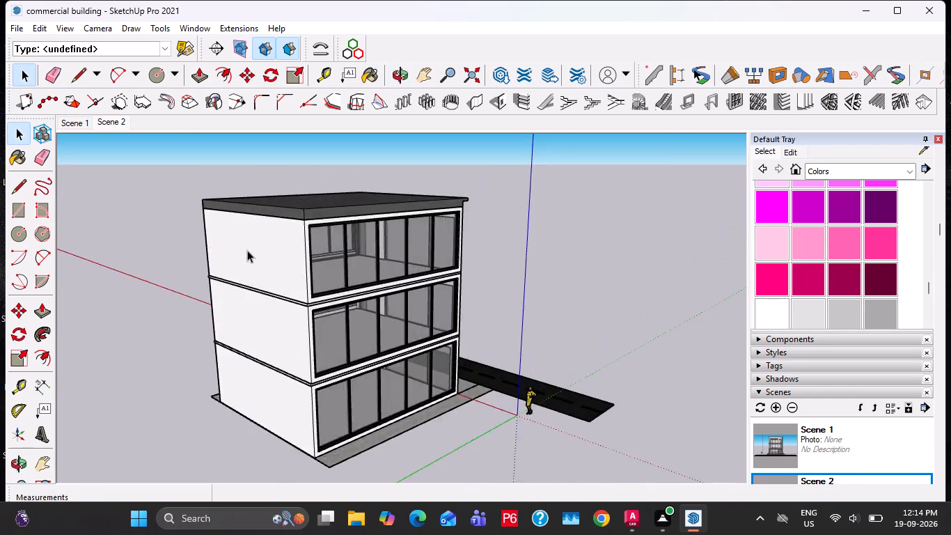
Examine the side windows and the upper-floor interior up close, and the whole front elevation from street level.
scroll(247, 250, up, 11)
double_click(352, 262)
middle_drag(460, 296, 246, 272)
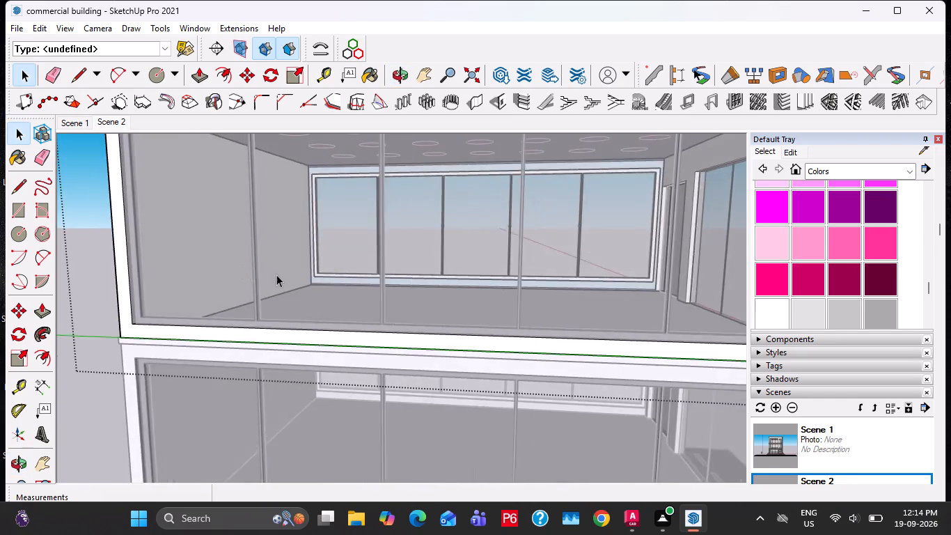
scroll(276, 274, up, 1)
scroll(278, 277, down, 7)
key(Escape)
key(Escape)
scroll(382, 233, down, 3)
middle_drag(523, 245, 290, 232)
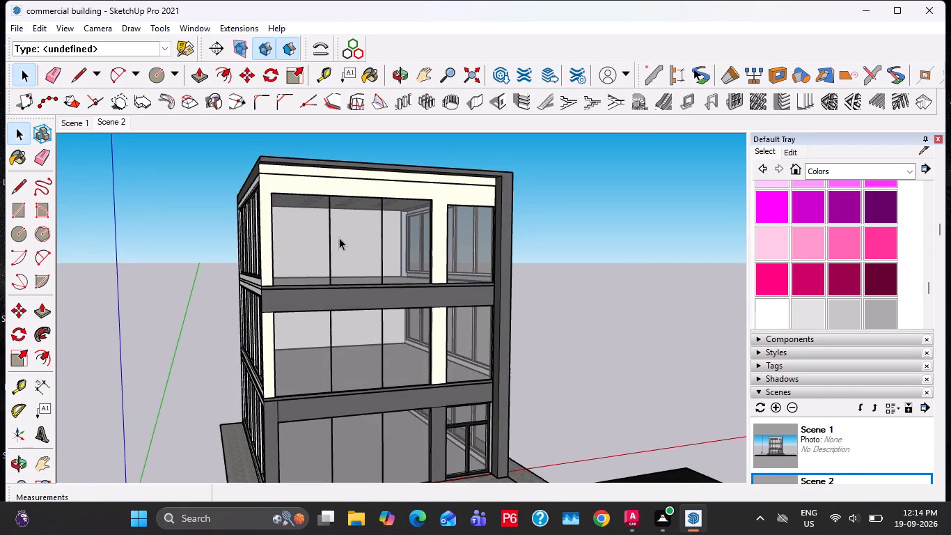
middle_drag(434, 228, 374, 253)
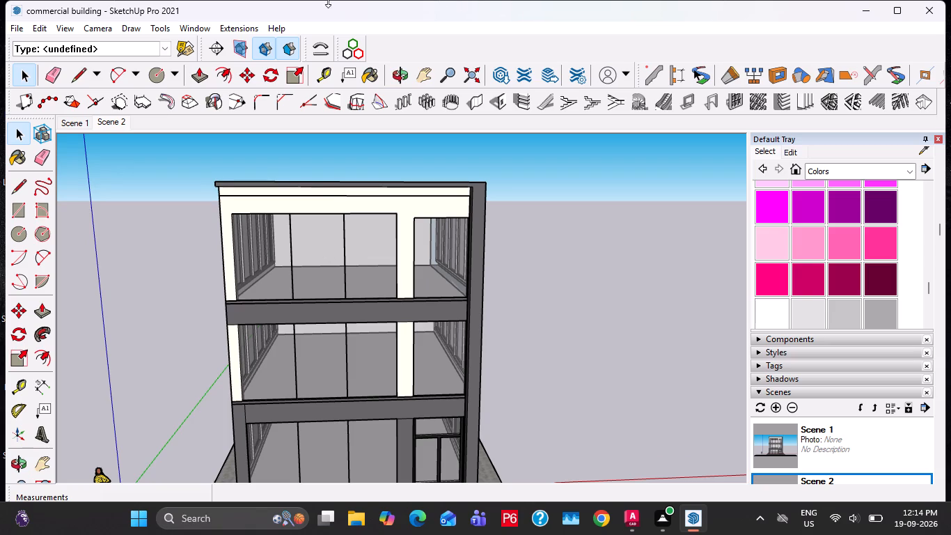
middle_drag(366, 328, 361, 280)
shift+middle_drag(375, 258, 390, 230)
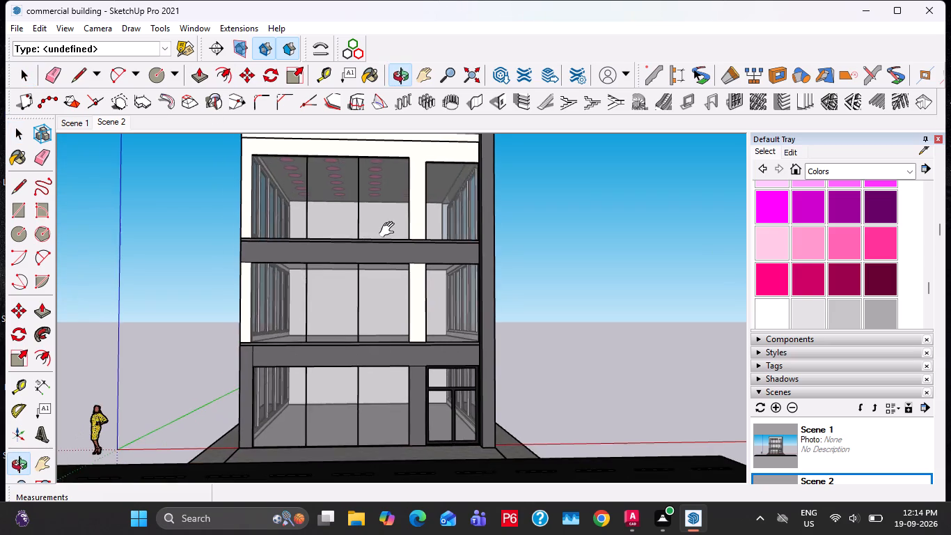
shift+middle_drag(390, 230, 389, 285)
scroll(390, 286, down, 2)
shift+middle_drag(384, 340, 379, 320)
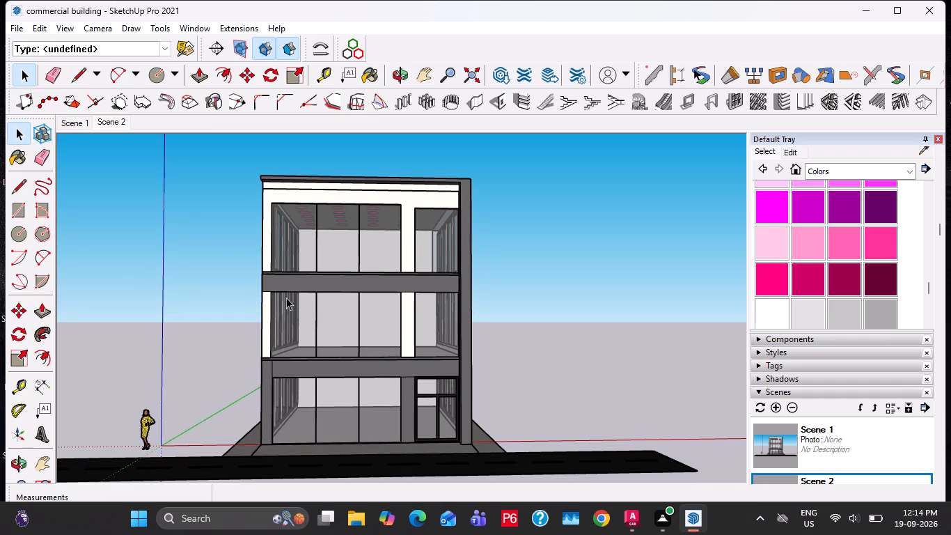
Save the commercial building model.
key(ctrl+s)
Examine the front elevation, its ground-floor entrance and the upper-floor glazing from slightly different angles and distances.
shift+middle_drag(394, 380, 411, 379)
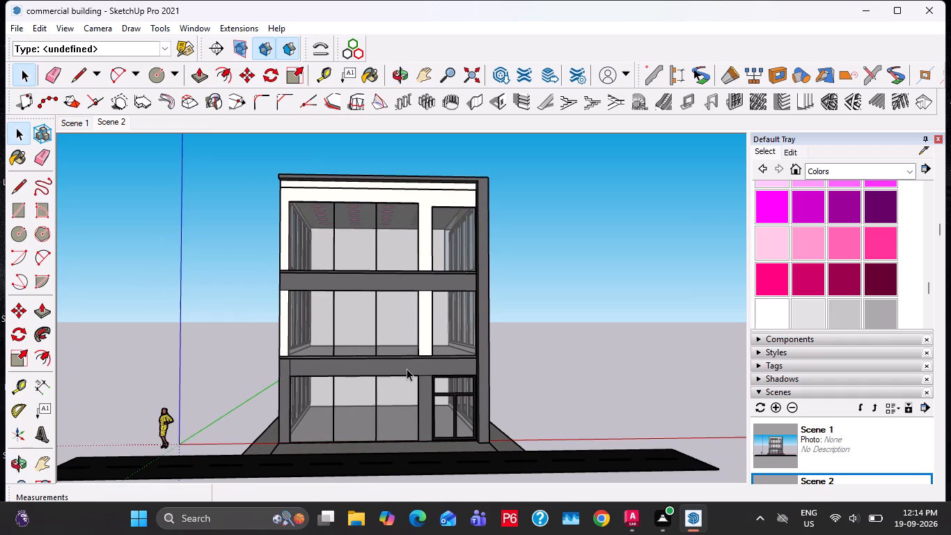
key(Escape)
key(Escape)
key(Escape)
key(Escape)
key(Escape)
middle_drag(421, 427, 405, 425)
scroll(398, 433, up, 2)
middle_drag(395, 419, 473, 479)
scroll(464, 387, down, 2)
shift+middle_drag(464, 389, 459, 343)
scroll(473, 355, up, 2)
scroll(473, 355, down, 1)
middle_drag(473, 355, 480, 353)
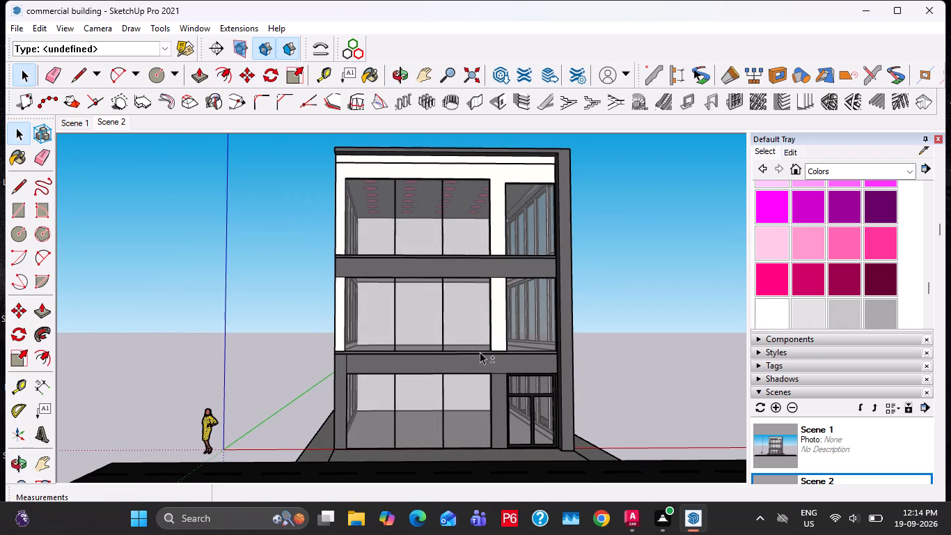
Save the model again.
key(ctrl+s)
Export the front view of Scene 1 as a PNG 2D graphic named commercial building-1 in the FUJI folder.
middle_drag(476, 354, 464, 354)
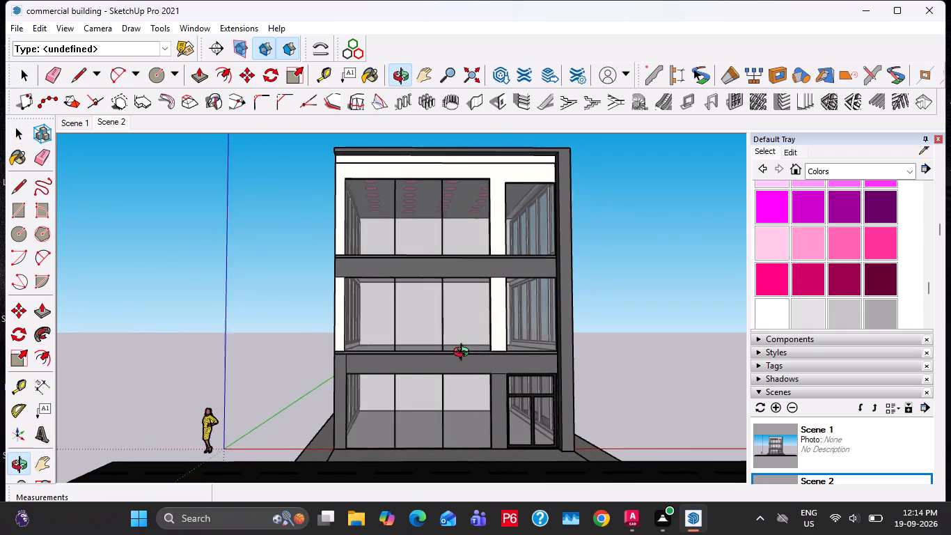
middle_drag(464, 354, 456, 355)
middle_drag(457, 355, 474, 352)
click(117, 122)
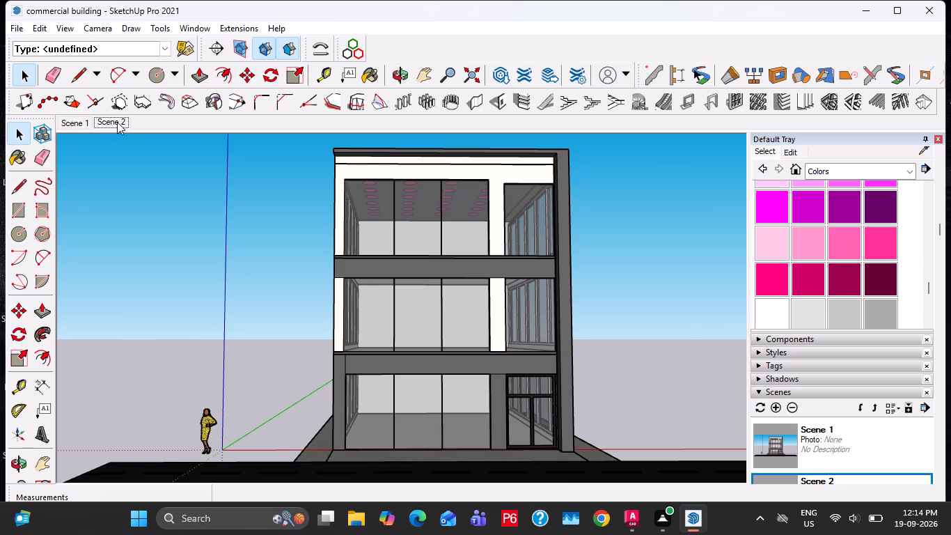
click(76, 131)
click(80, 127)
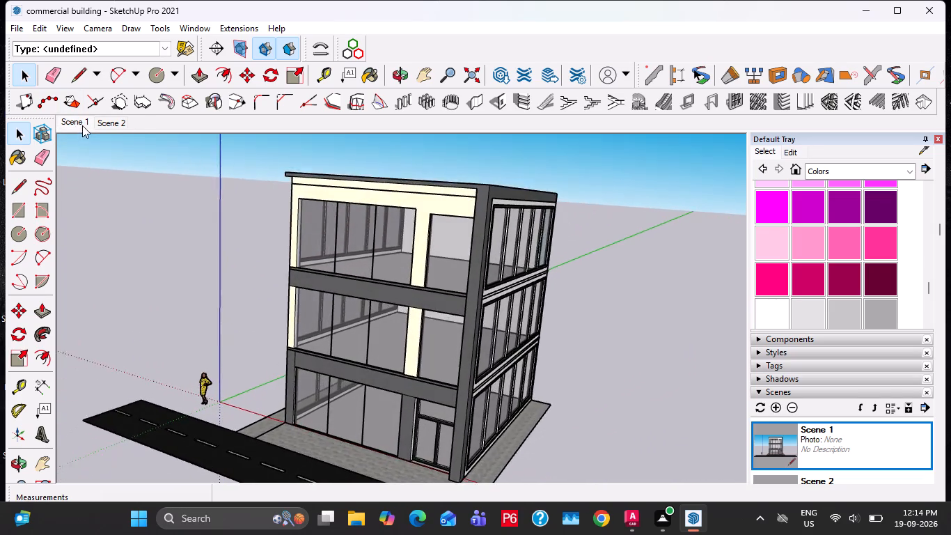
click(17, 29)
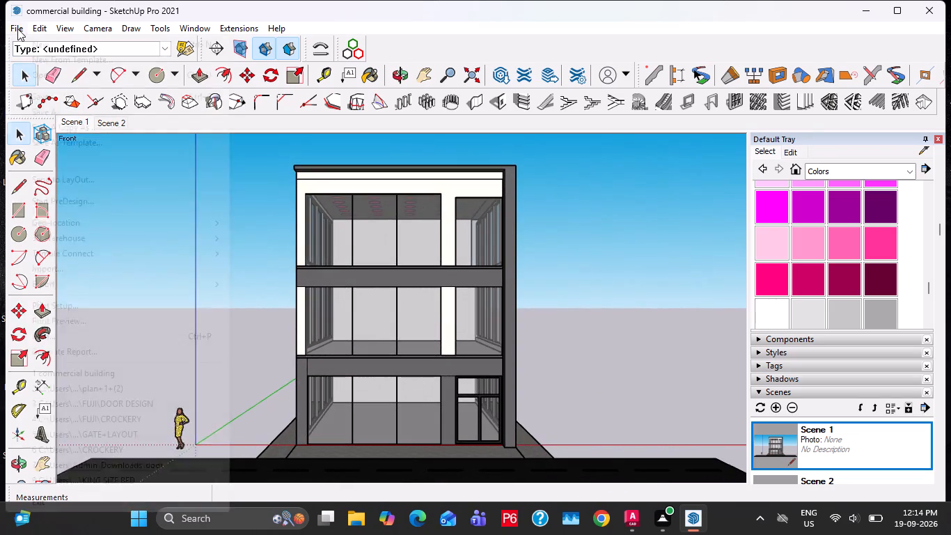
click(68, 283)
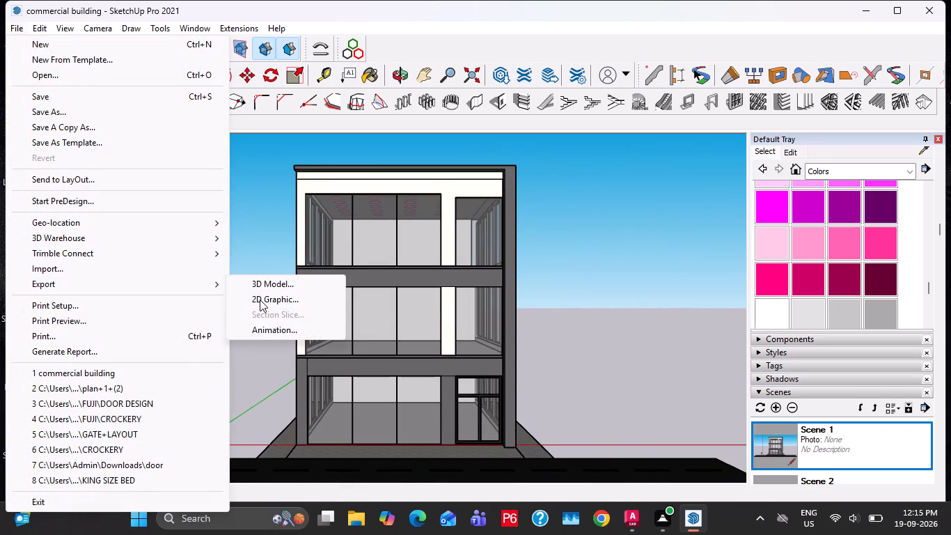
click(260, 300)
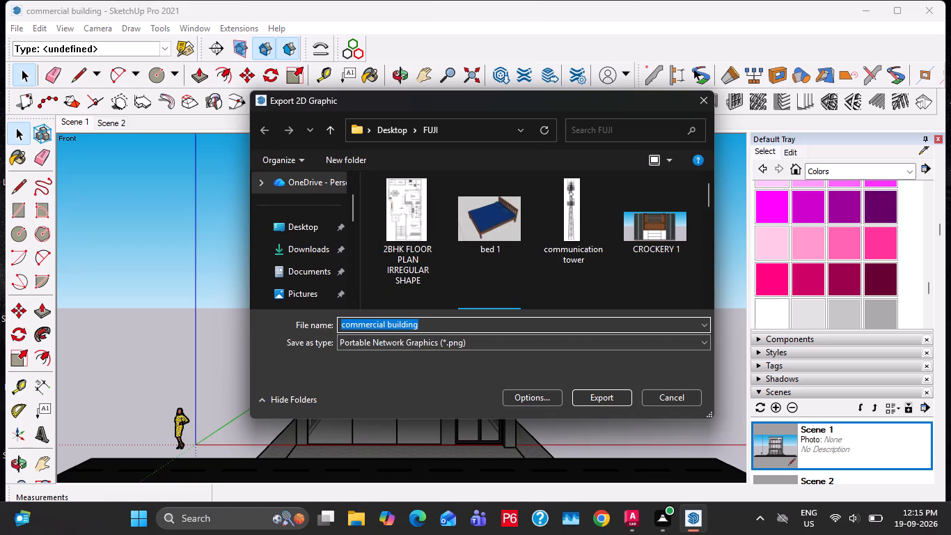
click(434, 325)
click(434, 323)
text(-1)
click(597, 399)
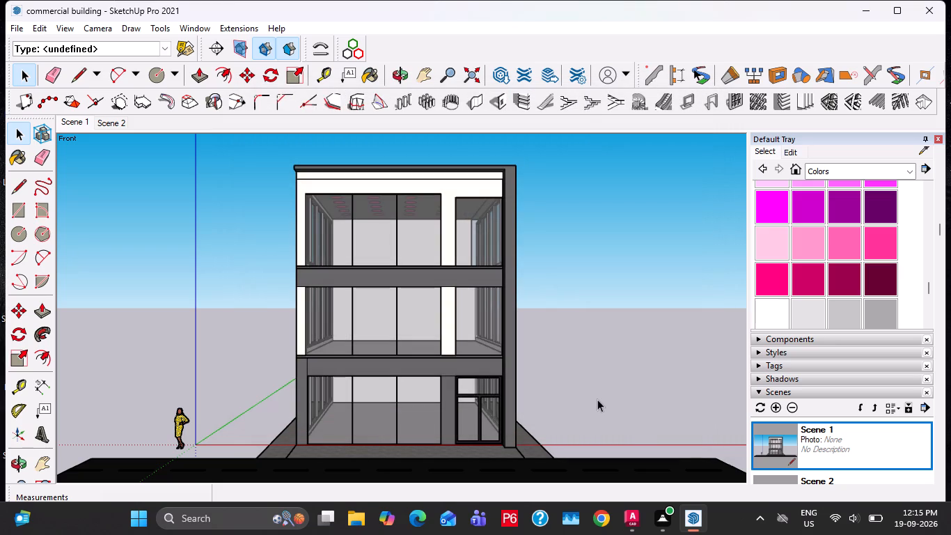
Export the isometric view of Scene 2, tilted slightly, as a PNG 2D graphic named commercial building-2 in the FUJI folder.
click(121, 125)
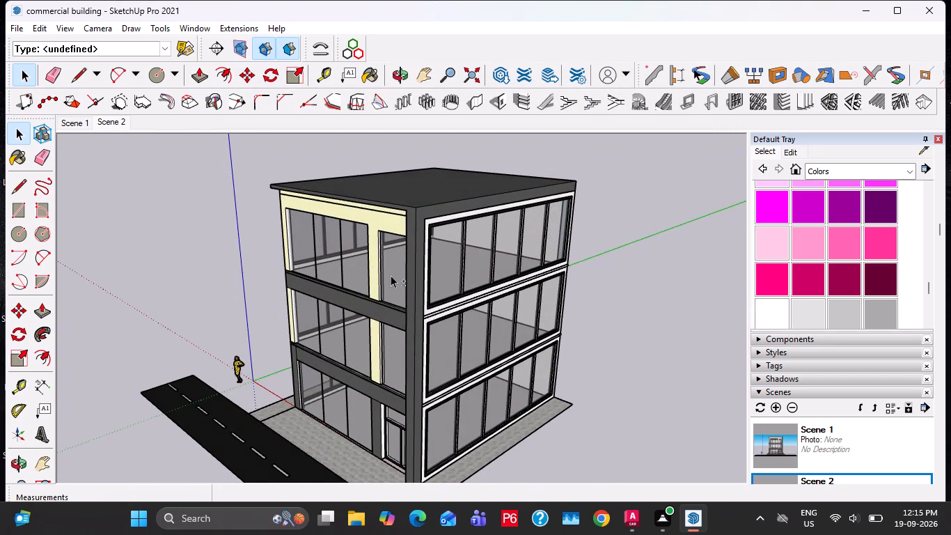
shift+middle_drag(391, 275, 388, 260)
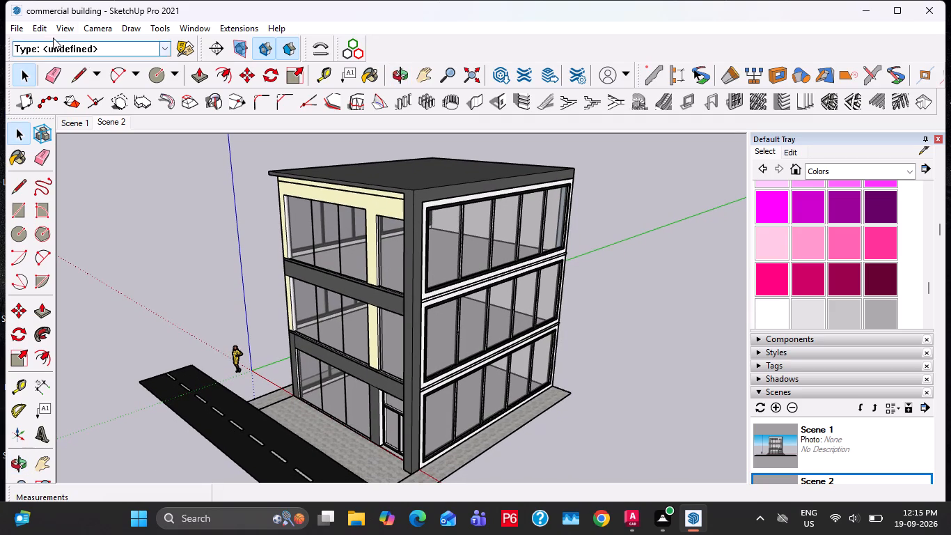
click(105, 28)
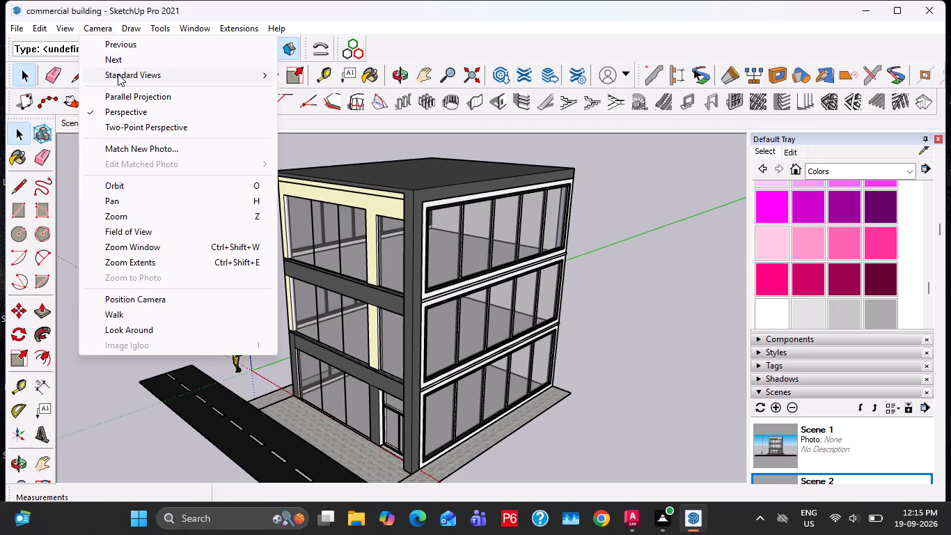
click(61, 199)
click(17, 30)
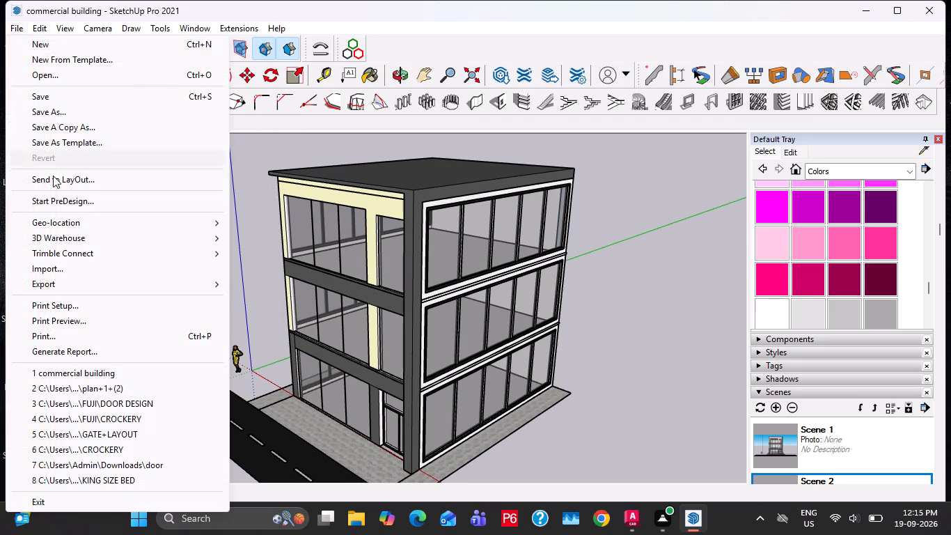
click(65, 280)
click(295, 303)
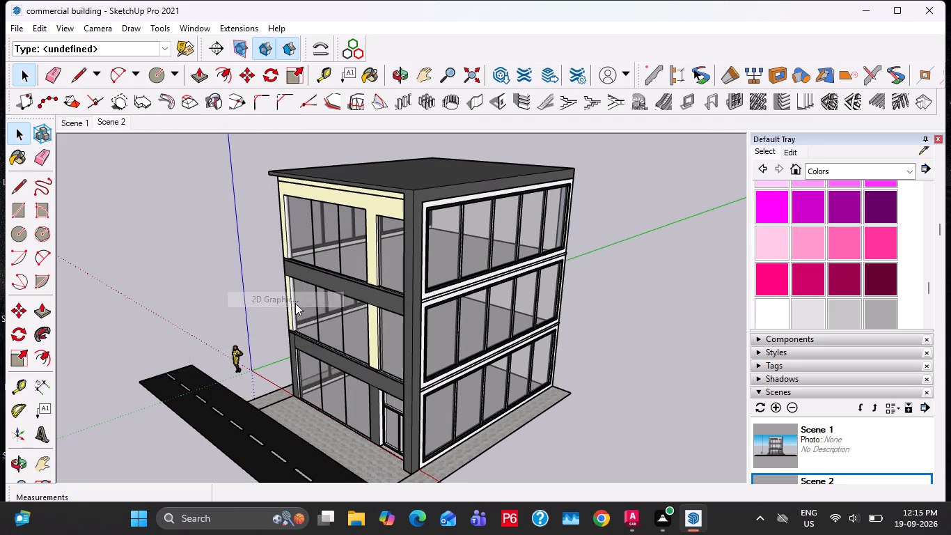
click(436, 322)
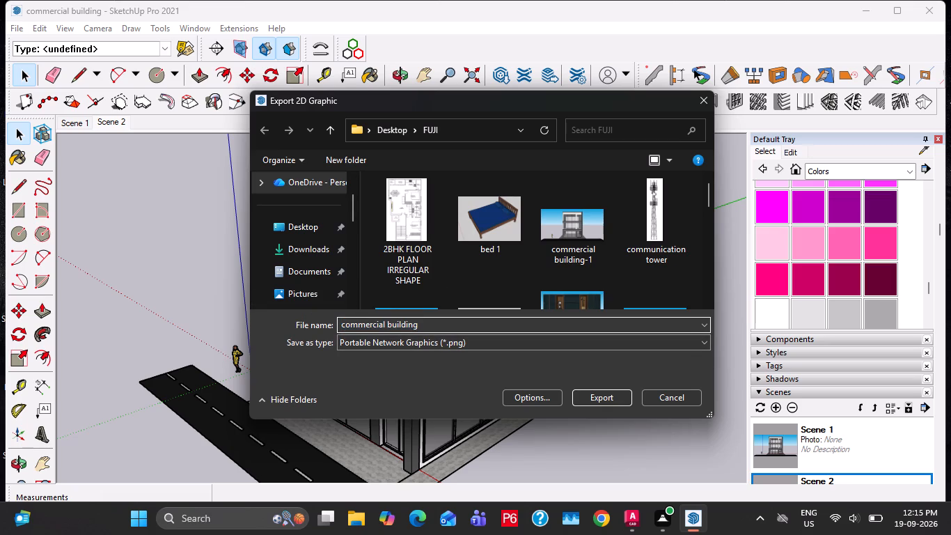
key(minus)
key(2)
click(612, 405)
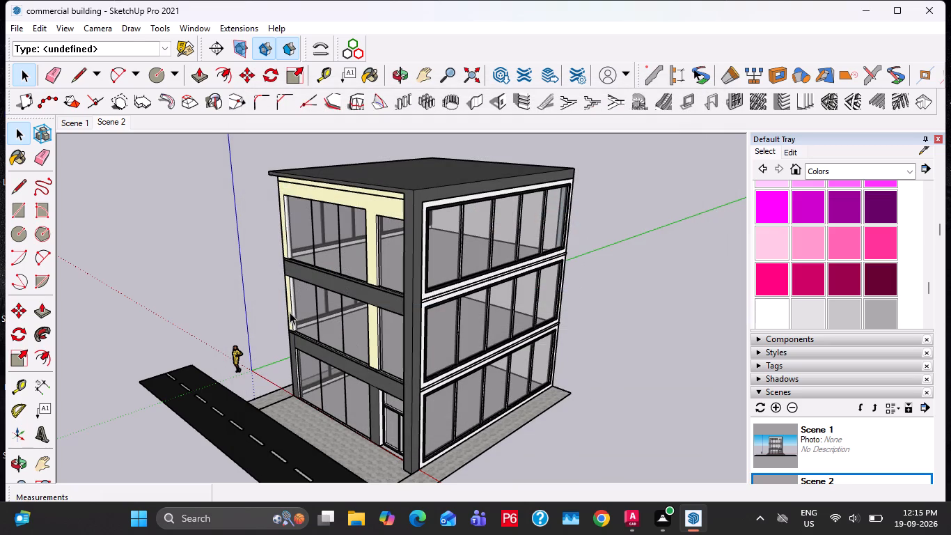
key(Escape)
key(Escape)
key(Escape)
key(Escape)
Export a lower corner perspective showing the front and glazed side wall as a PNG 2D graphic named commercial building-3.
middle_drag(416, 323, 413, 300)
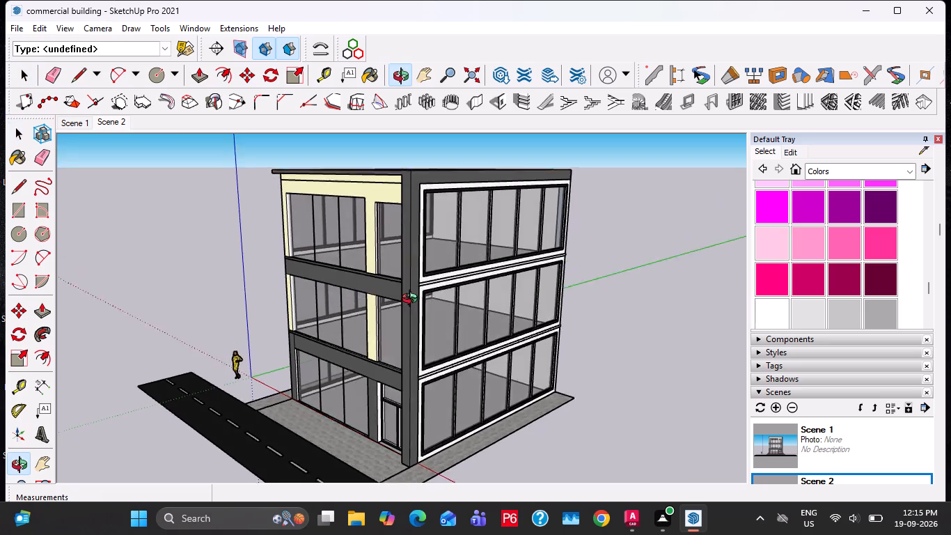
middle_drag(413, 300, 392, 238)
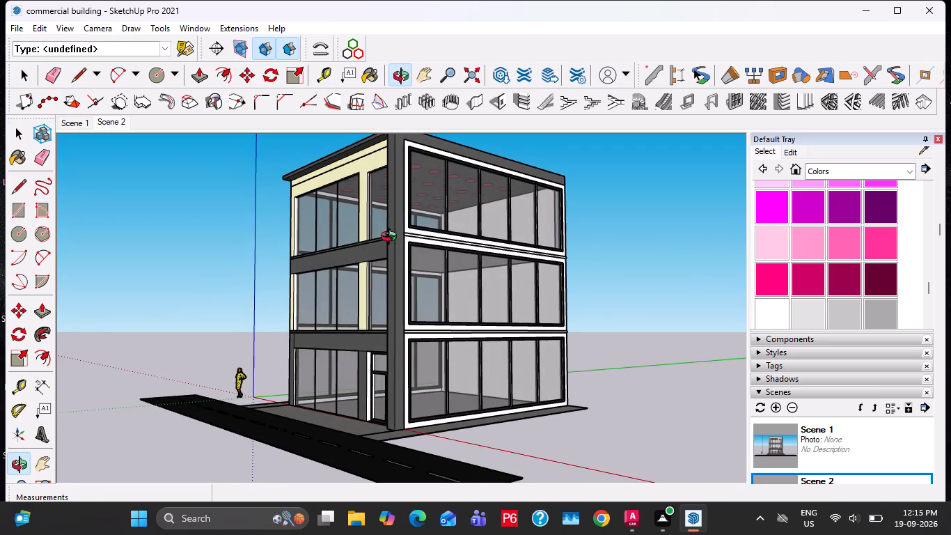
middle_drag(392, 238, 425, 243)
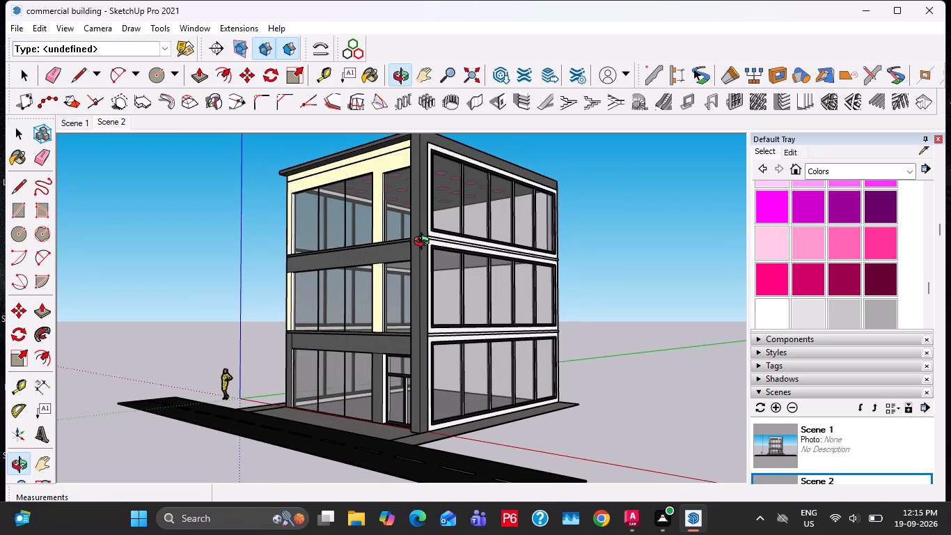
middle_drag(425, 243, 425, 257)
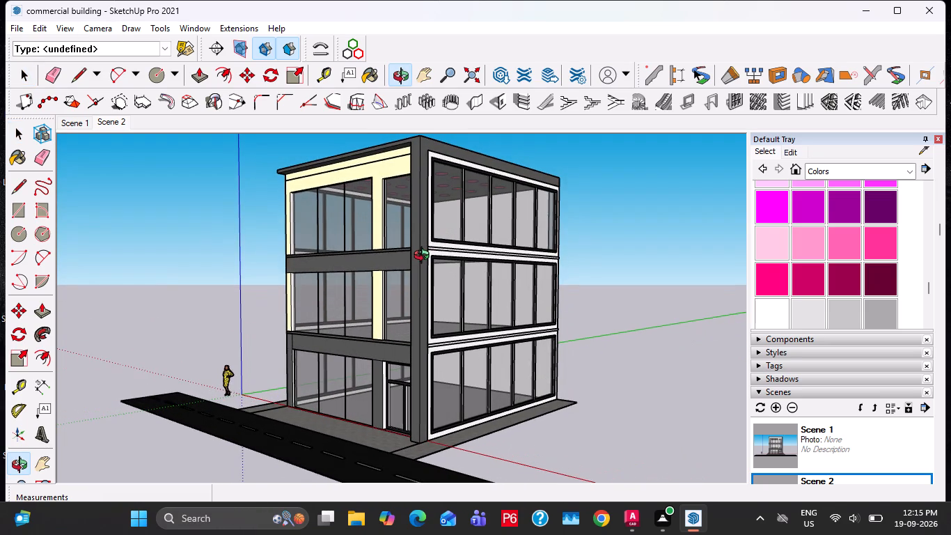
middle_drag(425, 257, 437, 262)
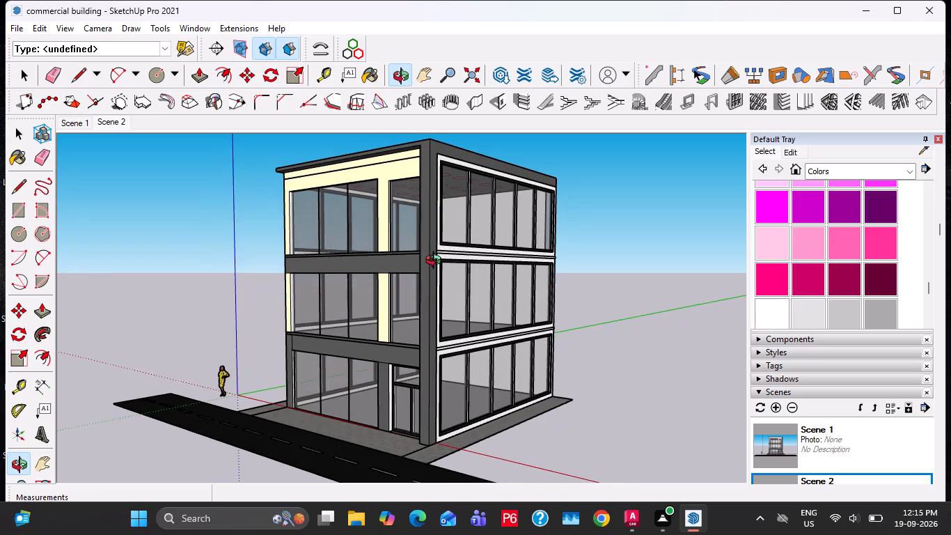
middle_drag(437, 262, 437, 265)
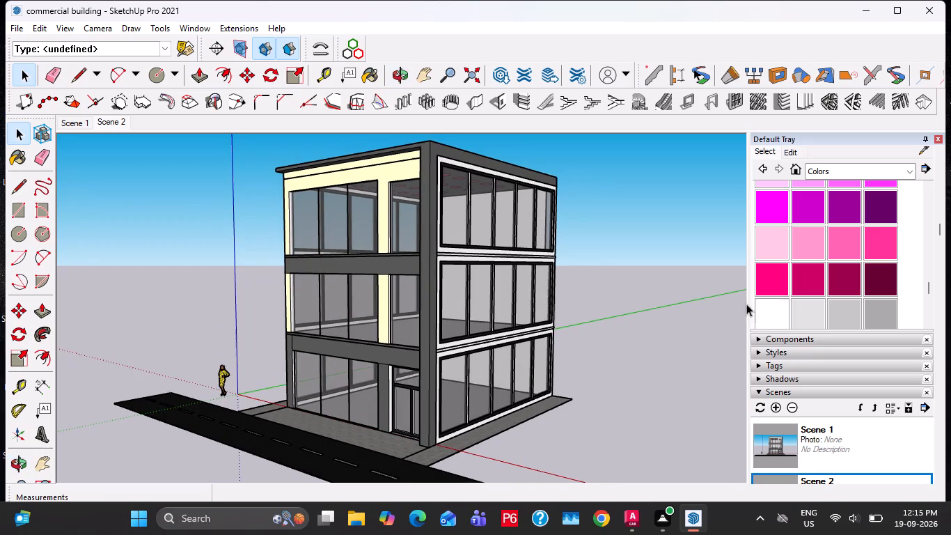
click(19, 32)
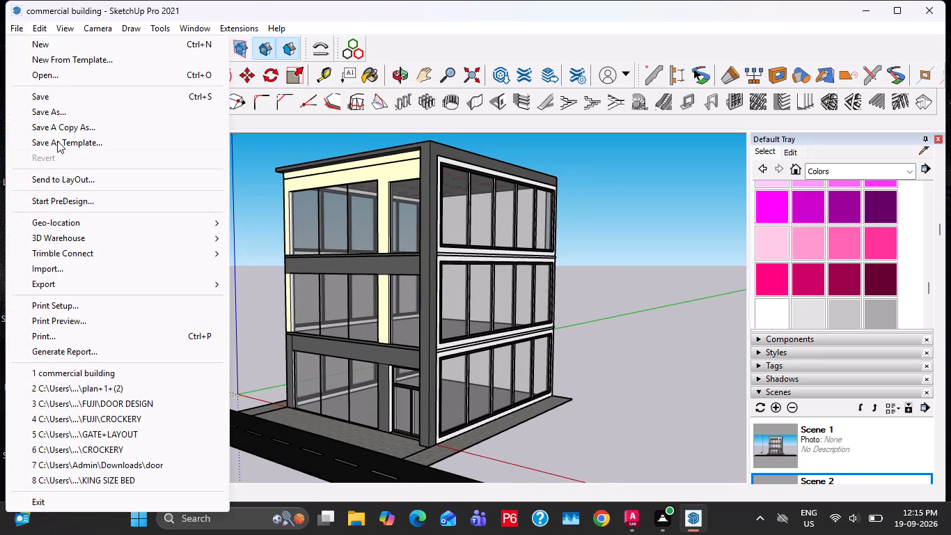
click(74, 290)
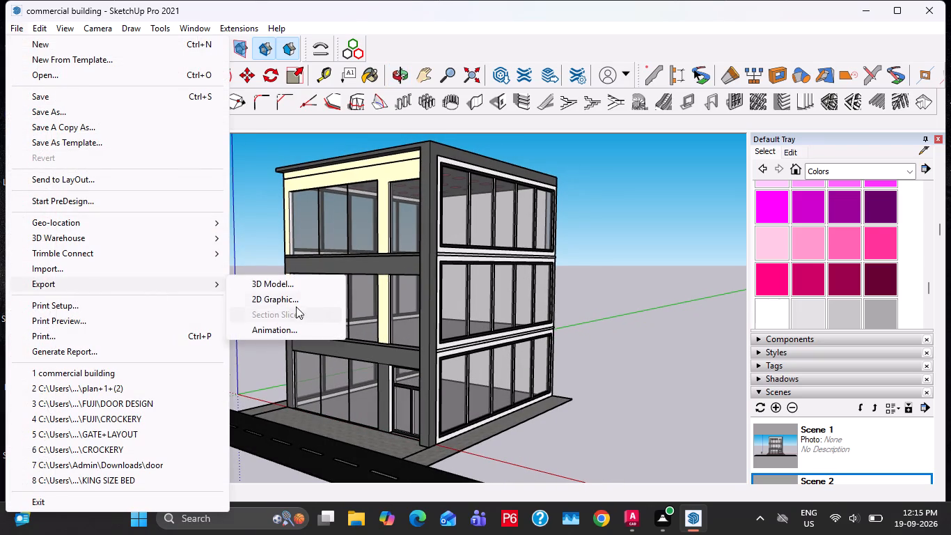
click(296, 307)
click(436, 327)
key(minus)
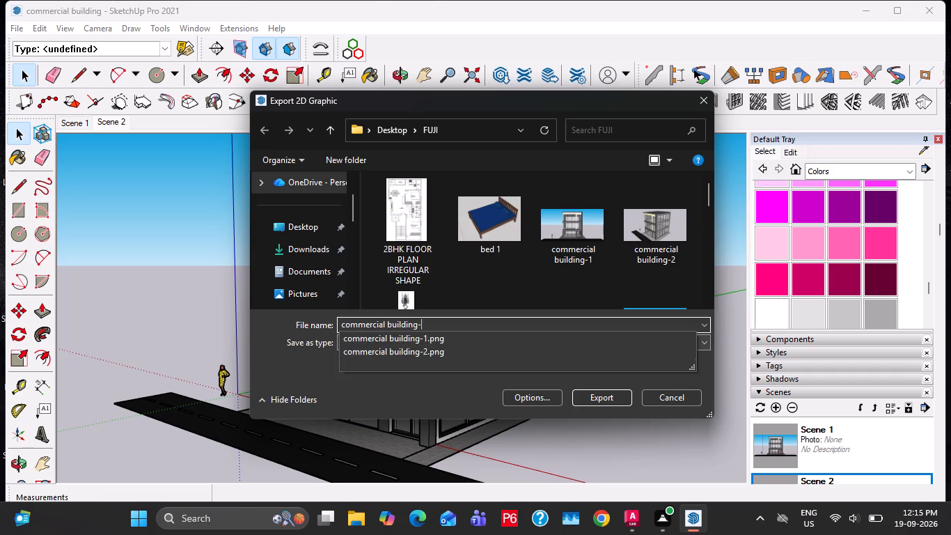
key(3)
click(589, 386)
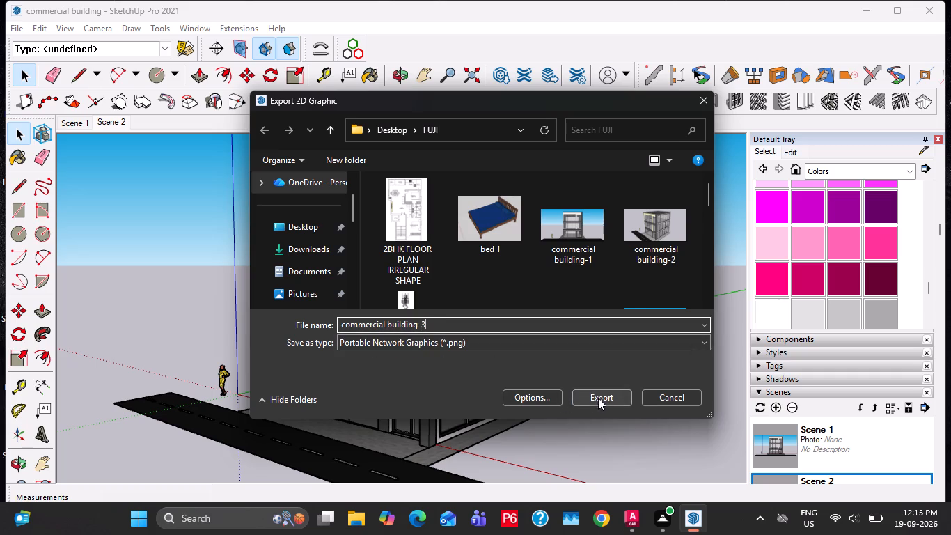
click(606, 398)
key(Escape)
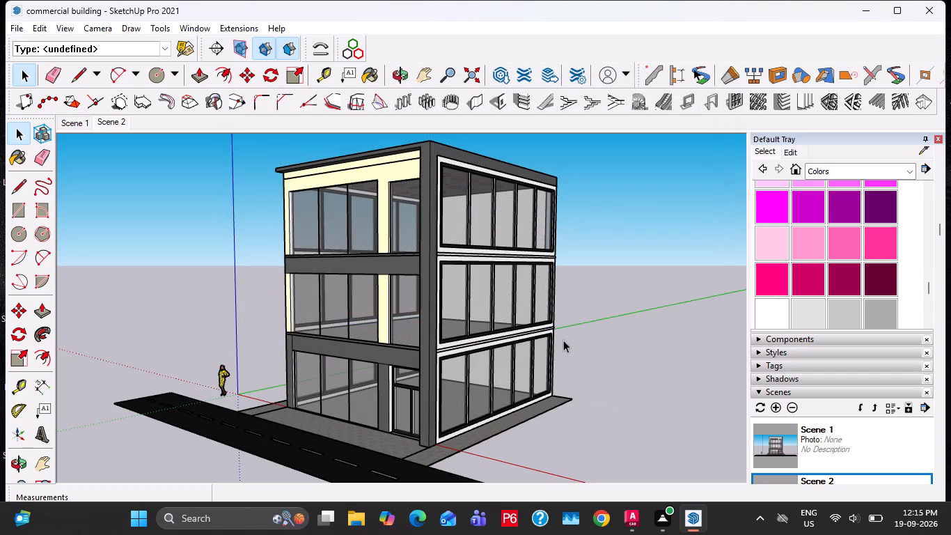
Return to a front view of the building and save the model.
middle_drag(558, 380, 682, 379)
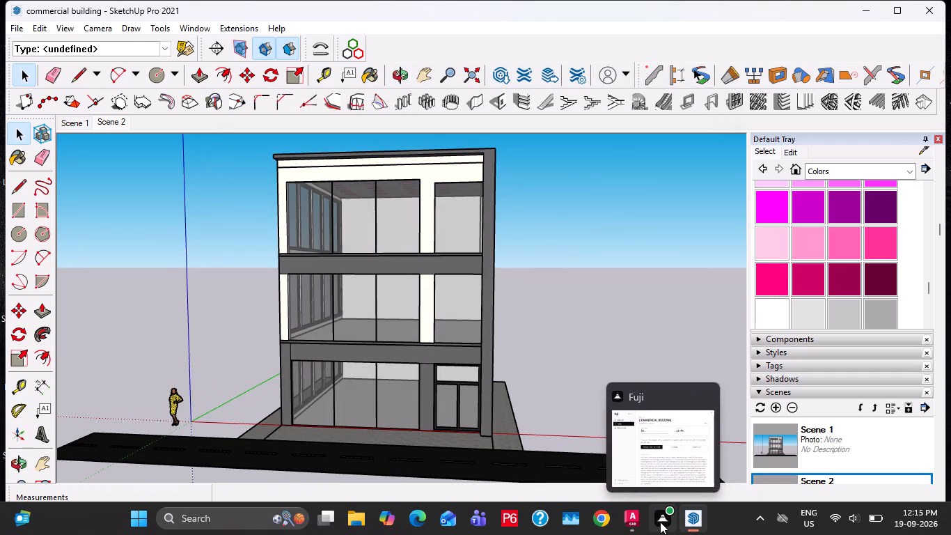
key(Escape)
key(Escape)
key(Escape)
key(Escape)
middle_drag(361, 308, 374, 306)
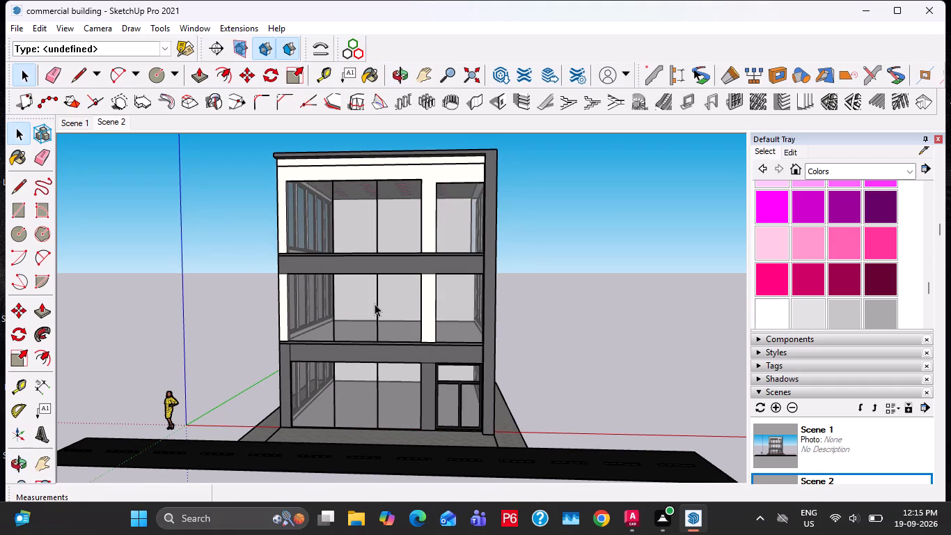
key(ctrl+s)
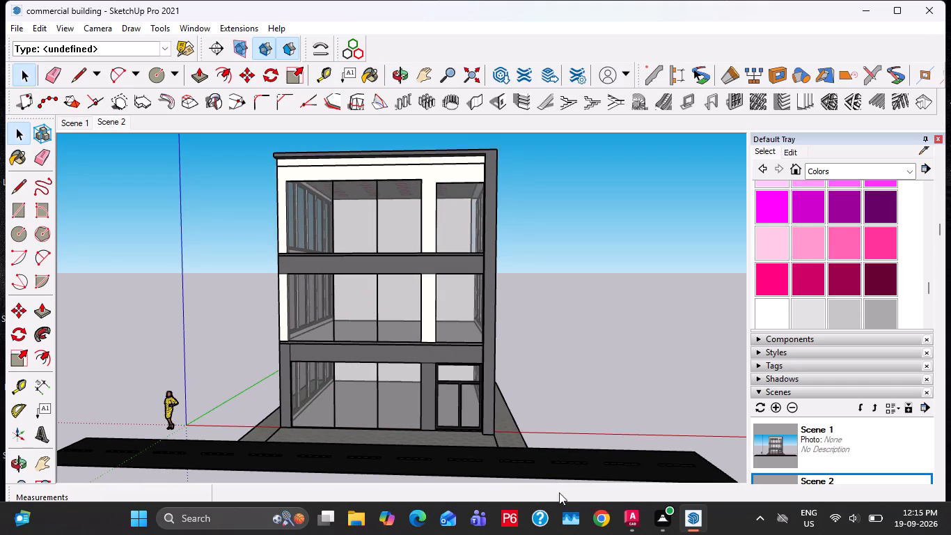